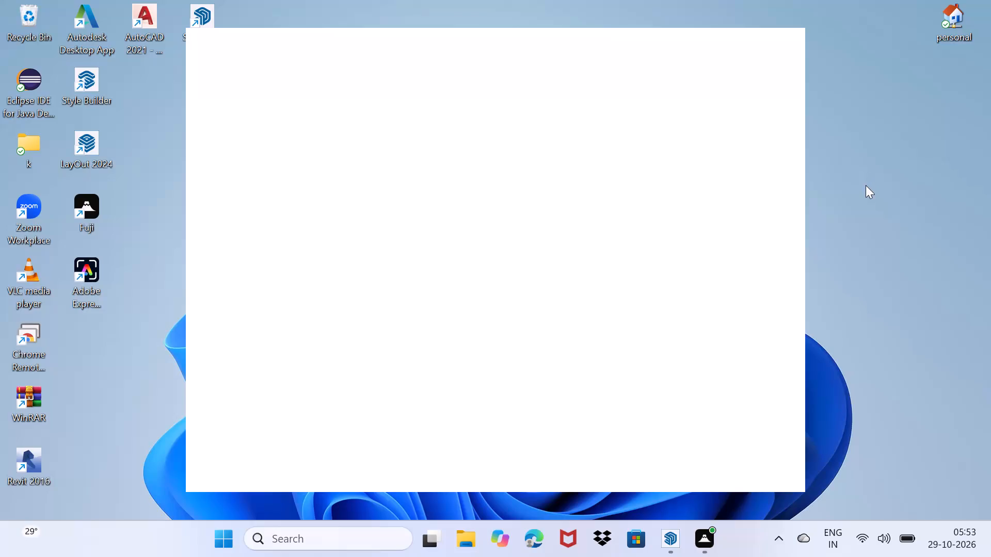
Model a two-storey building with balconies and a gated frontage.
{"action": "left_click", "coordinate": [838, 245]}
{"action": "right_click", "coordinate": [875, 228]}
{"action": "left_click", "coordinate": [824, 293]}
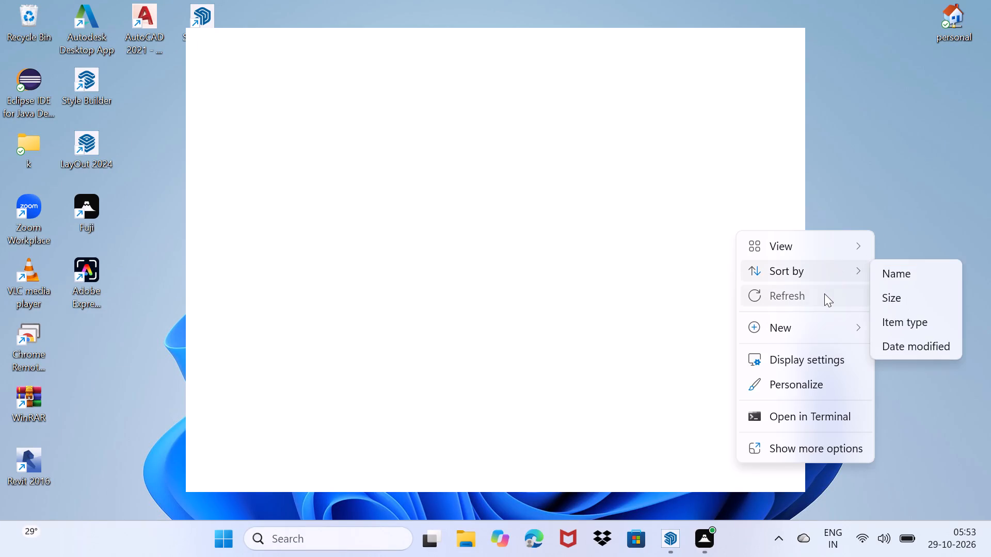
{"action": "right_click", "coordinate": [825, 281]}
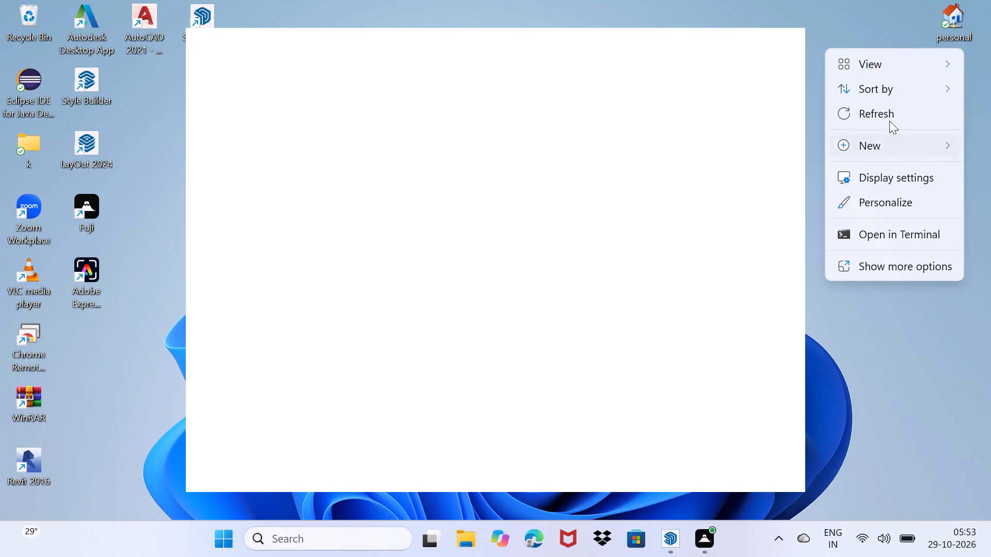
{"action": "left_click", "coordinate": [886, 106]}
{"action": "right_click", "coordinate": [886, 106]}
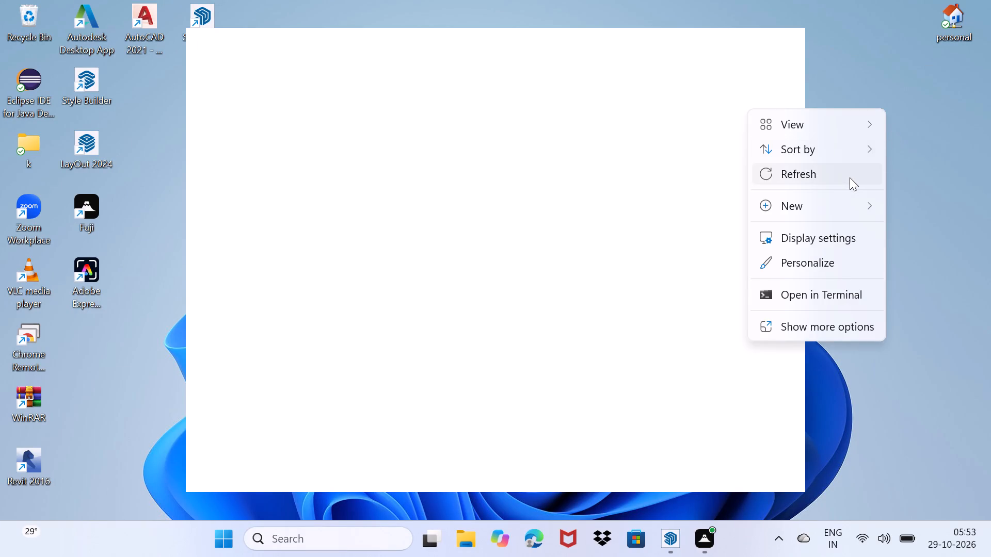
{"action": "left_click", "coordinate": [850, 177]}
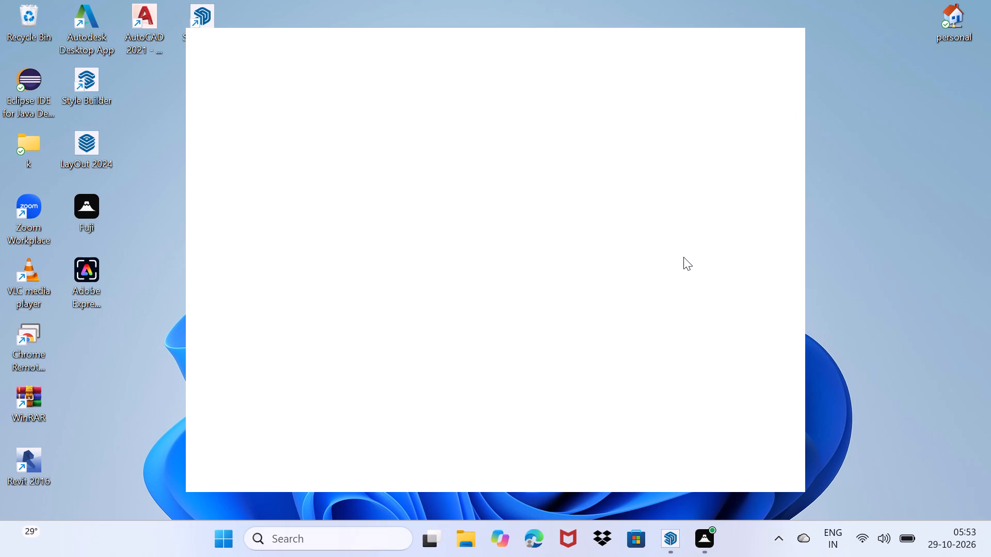
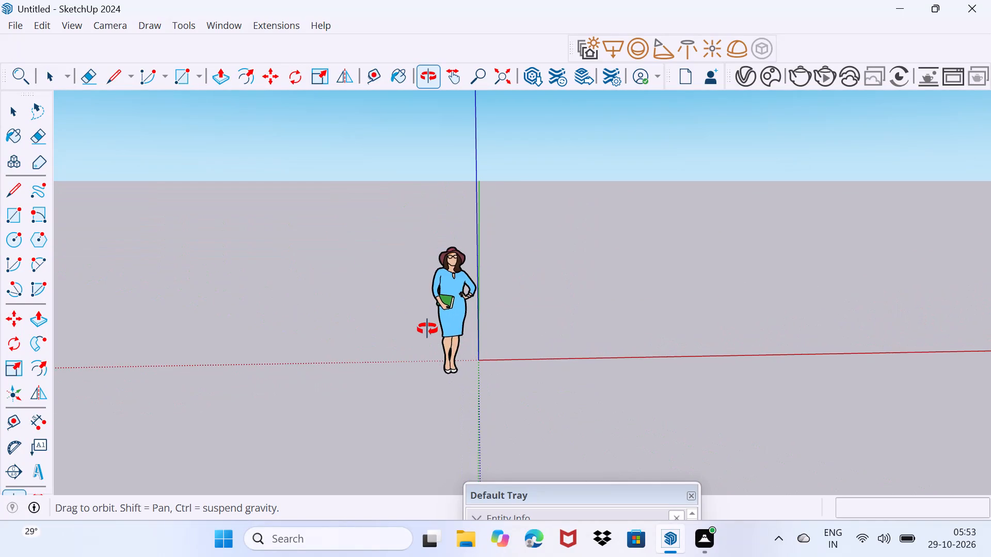
Draw a 50' by 40' rectangle on the ground, just behind the red axis.
{"action": "scroll", "coordinate": [110, 385], "scroll_direction": "down", "scroll_amount": 2}
{"action": "middle_click_drag", "start_coordinate": [116, 385], "coordinate": [182, 397]}
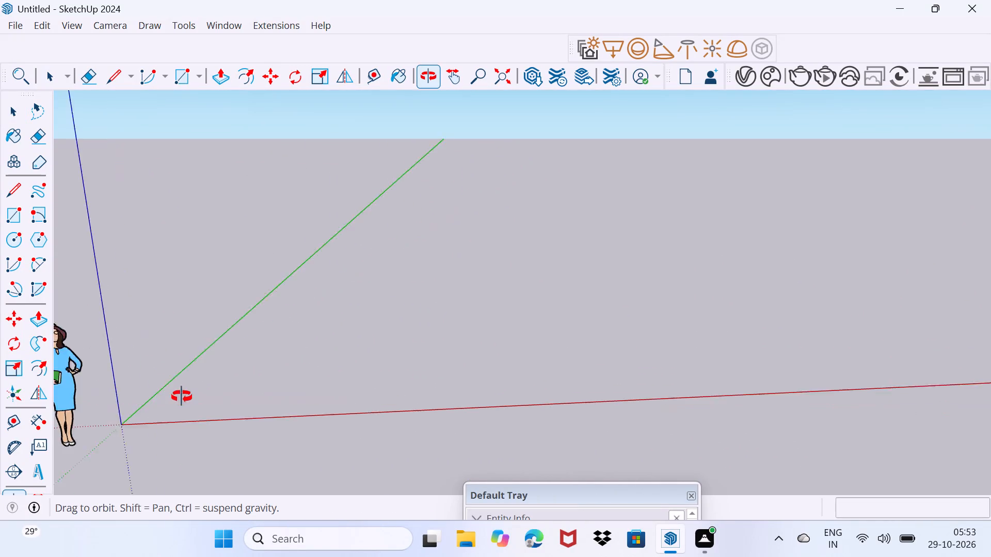
{"action": "middle_click_drag", "start_coordinate": [182, 397], "coordinate": [232, 389]}
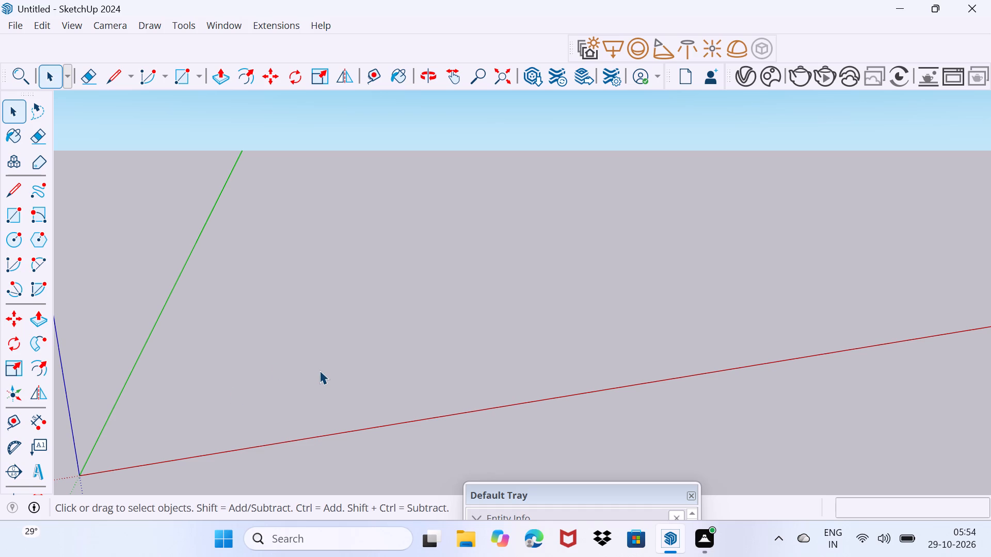
{"action": "scroll", "coordinate": [319, 370], "scroll_direction": "down", "scroll_amount": 3}
{"action": "middle_click_drag", "start_coordinate": [299, 408], "coordinate": [251, 406]}
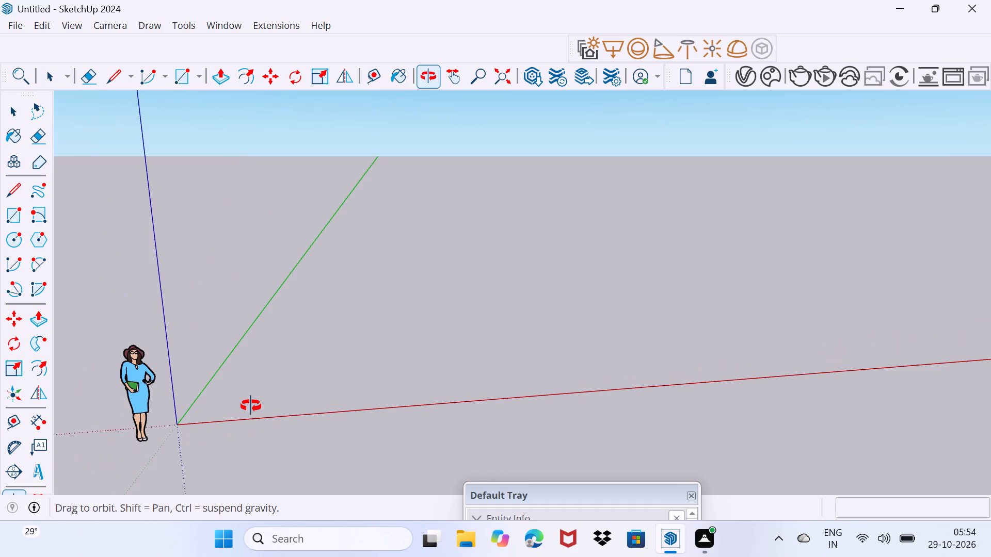
{"action": "middle_click_drag", "start_coordinate": [251, 406], "coordinate": [241, 375]}
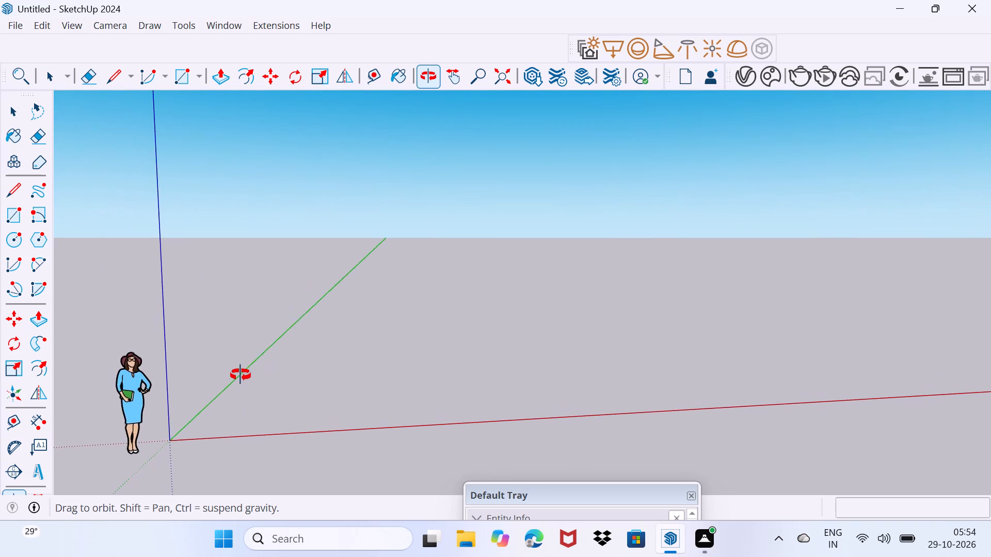
{"action": "middle_click_drag", "start_coordinate": [241, 375], "coordinate": [271, 375]}
{"action": "key", "text": "r"}
{"action": "scroll", "coordinate": [271, 375], "scroll_direction": "down", "scroll_amount": 7}
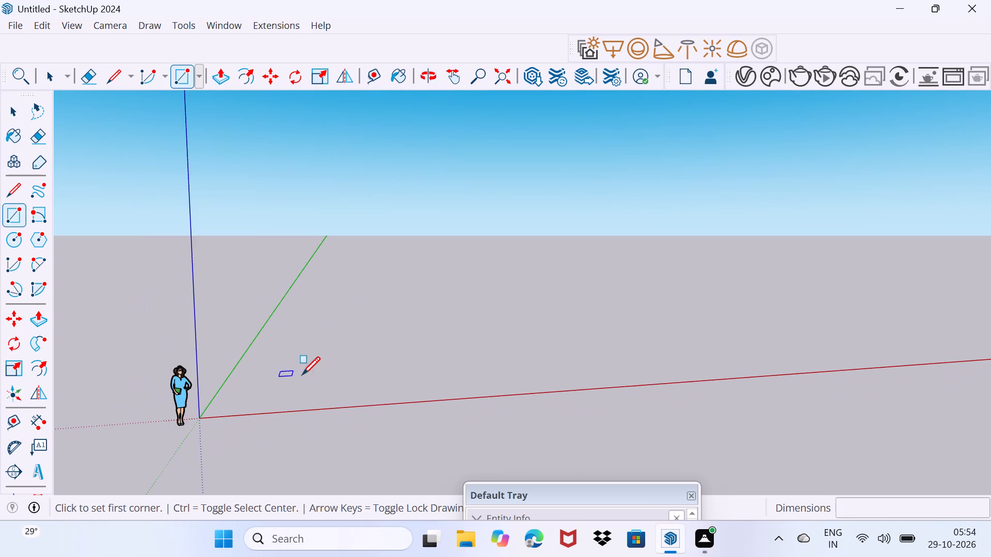
{"action": "middle_click_drag", "start_coordinate": [335, 384], "coordinate": [376, 425]}
{"action": "left_click", "coordinate": [393, 388]}
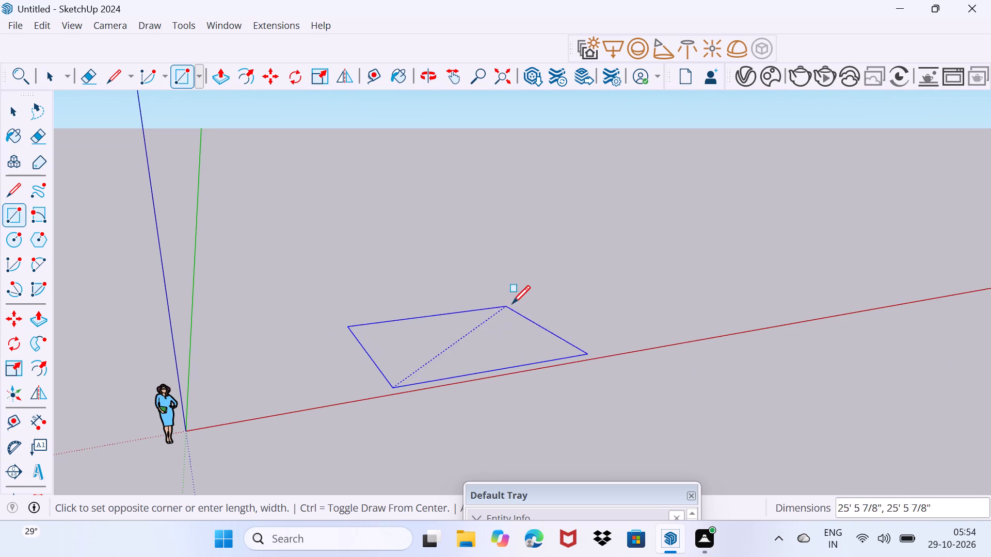
{"action": "type", "text": "50"}
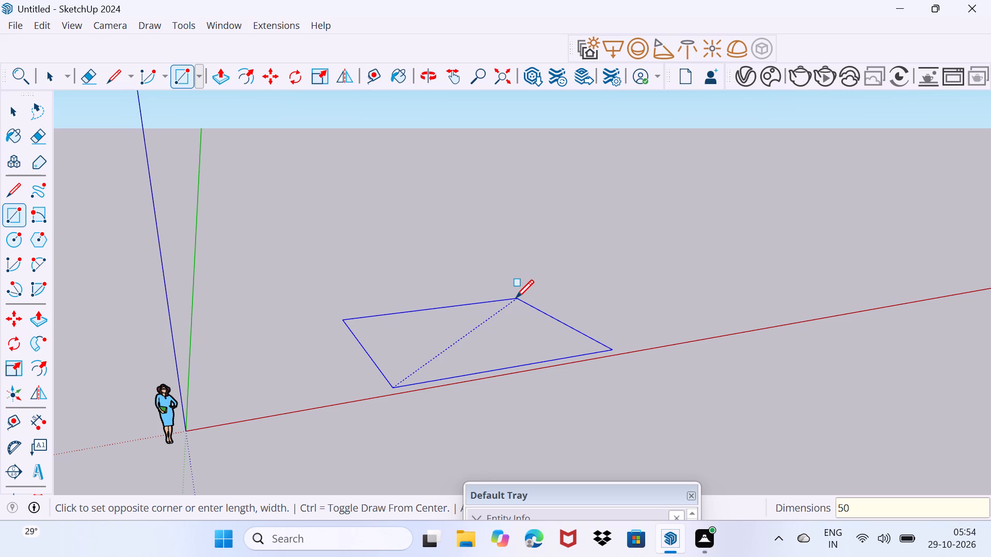
{"action": "type", "text": "',"}
{"action": "type", "text": "40'"}
{"action": "key", "text": "Return"}
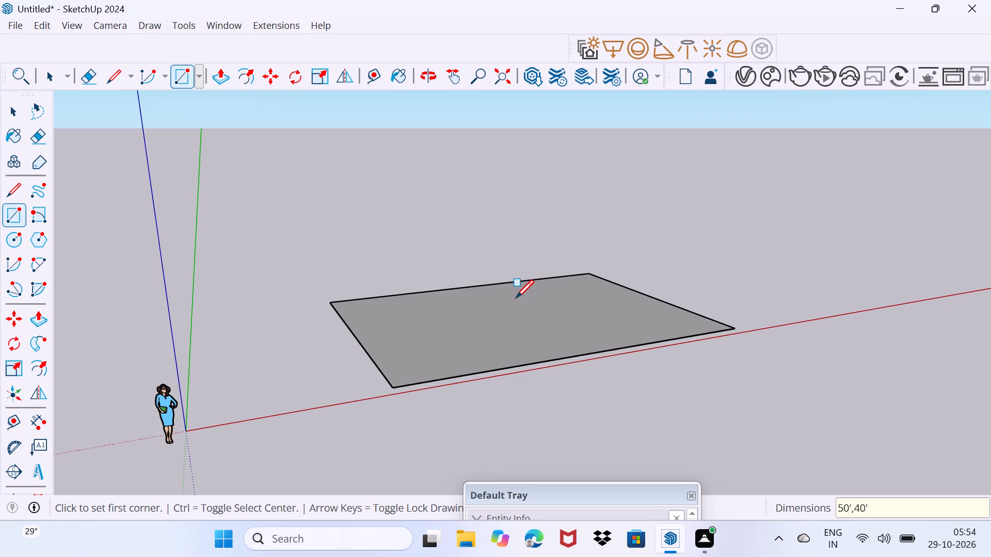
{"action": "key", "text": "space"}
Push/Pull the ground rectangle up 10' to form the first storey.
{"action": "scroll", "coordinate": [514, 300], "scroll_direction": "down", "scroll_amount": 2}
{"action": "middle_click_drag", "start_coordinate": [509, 312], "coordinate": [446, 266]}
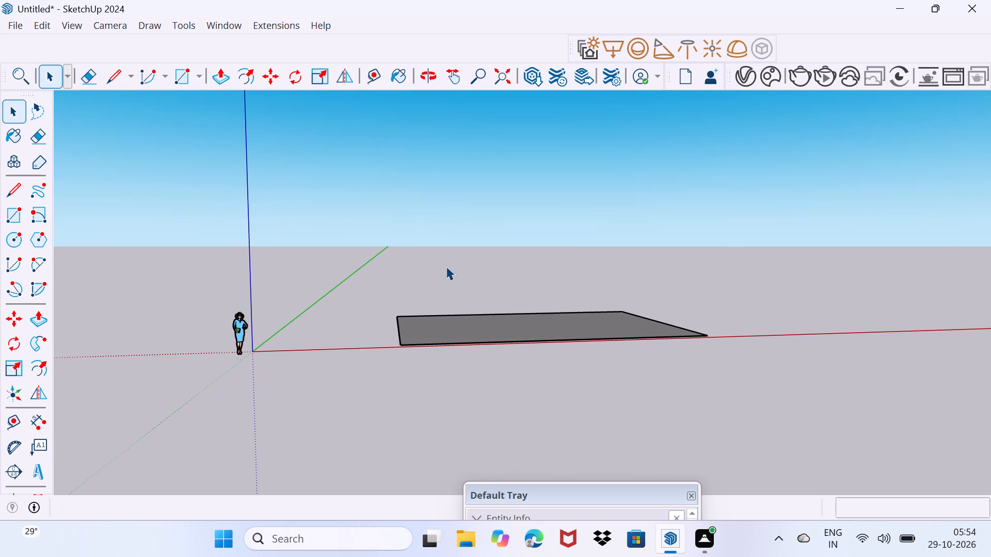
{"action": "left_click", "coordinate": [475, 328]}
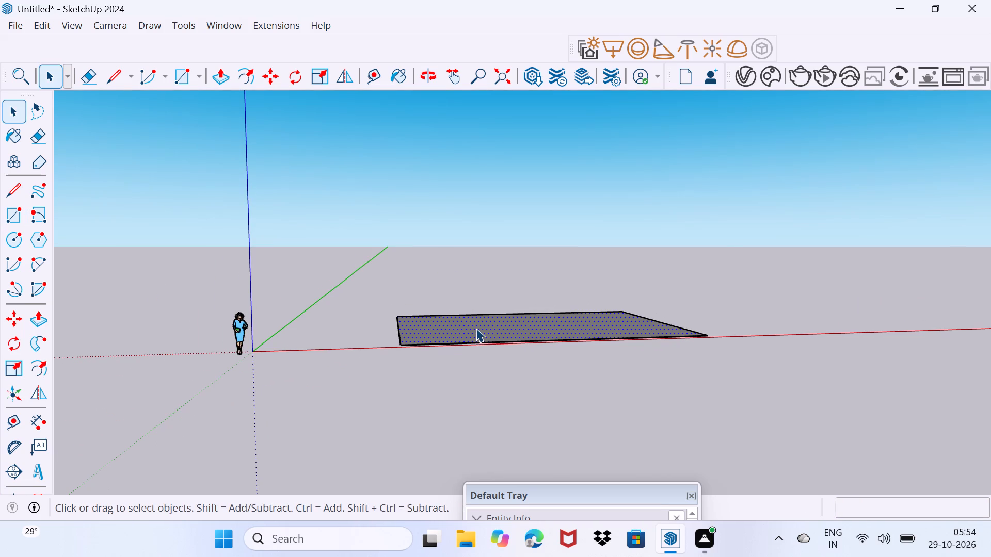
{"action": "key", "text": "p"}
{"action": "left_click", "coordinate": [475, 328]}
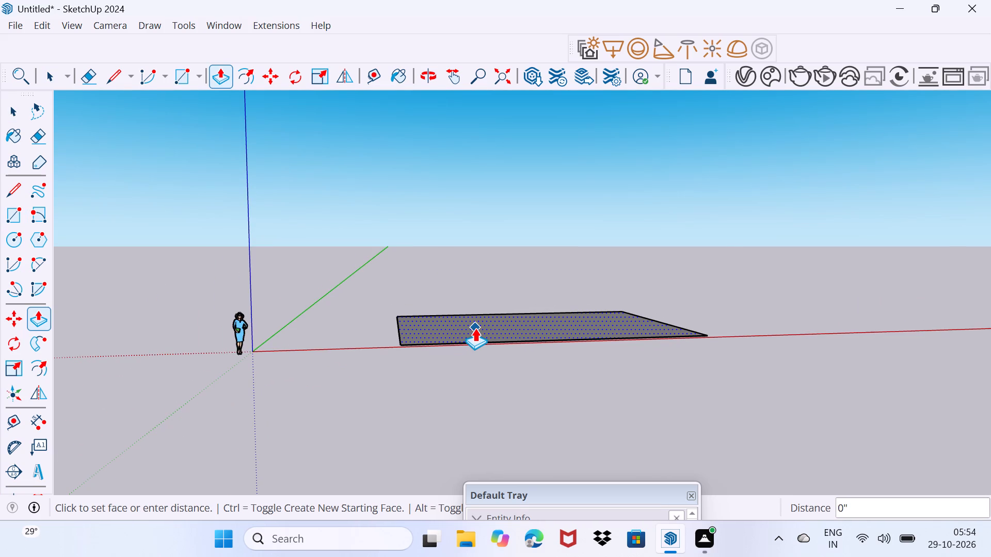
{"action": "type", "text": "10'"}
{"action": "key", "text": "Return"}
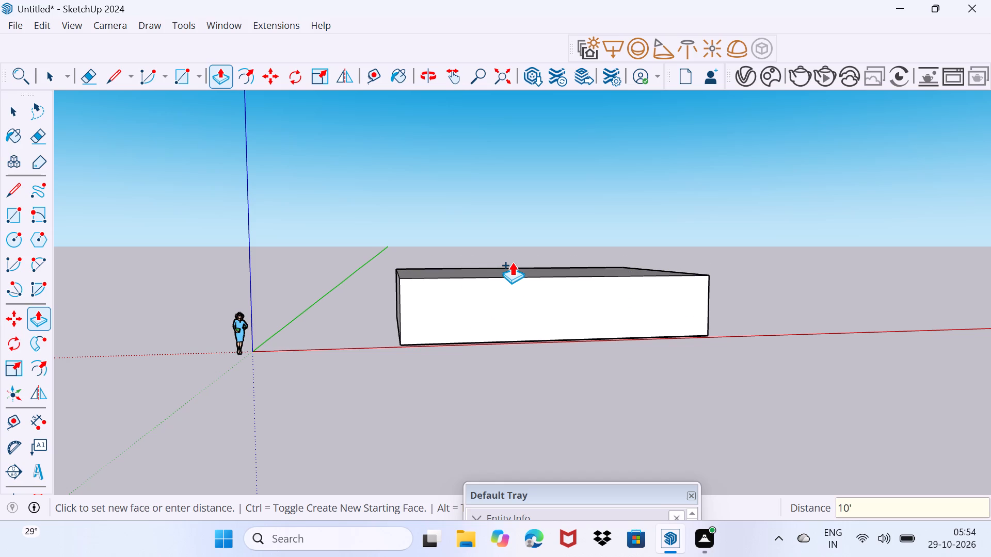
Stack two more 10' storeys by extruding the top face twice from new starting faces, keeping the floor edges.
{"action": "middle_click_drag", "start_coordinate": [511, 259], "coordinate": [513, 379]}
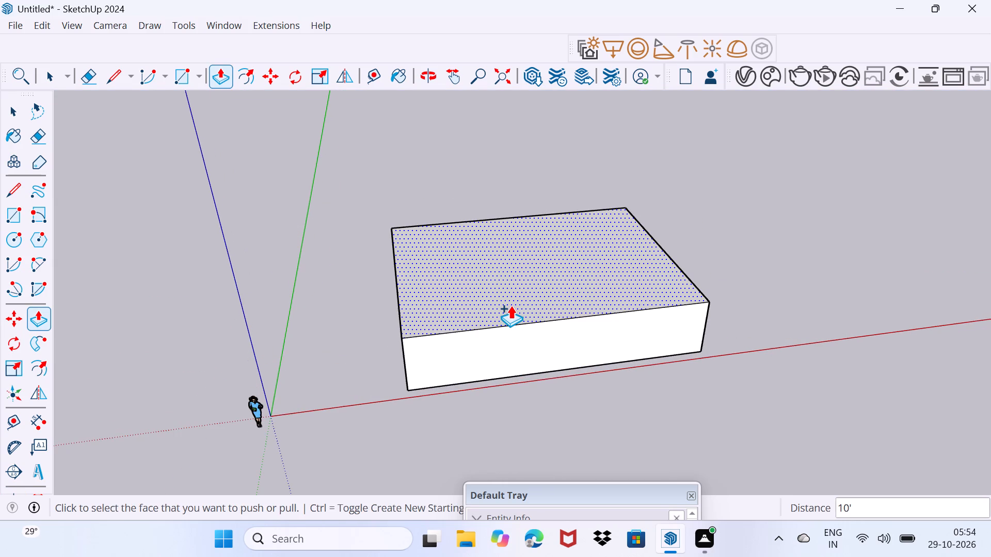
{"action": "left_click", "coordinate": [510, 305]}
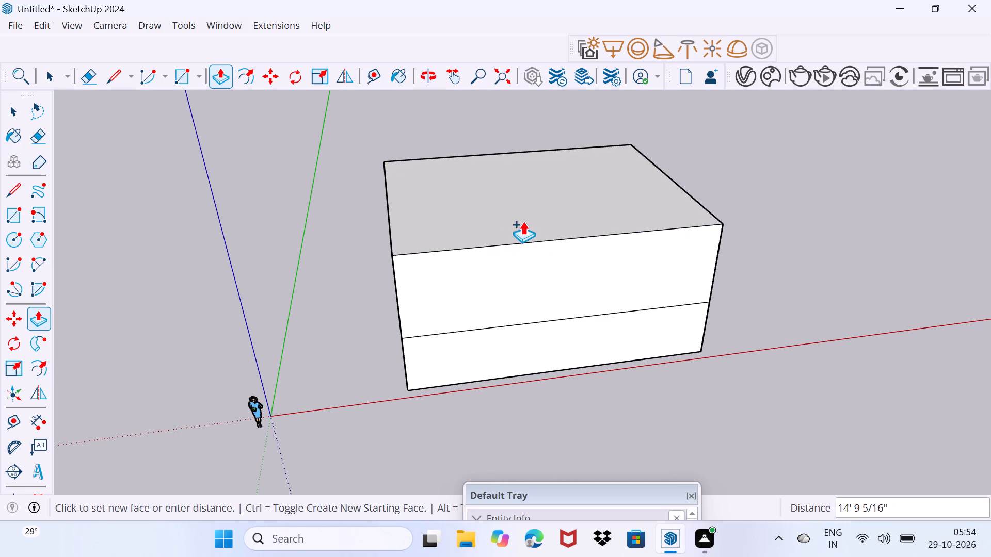
{"action": "type", "text": "10'"}
{"action": "key", "text": "Return"}
{"action": "left_click", "coordinate": [558, 252]}
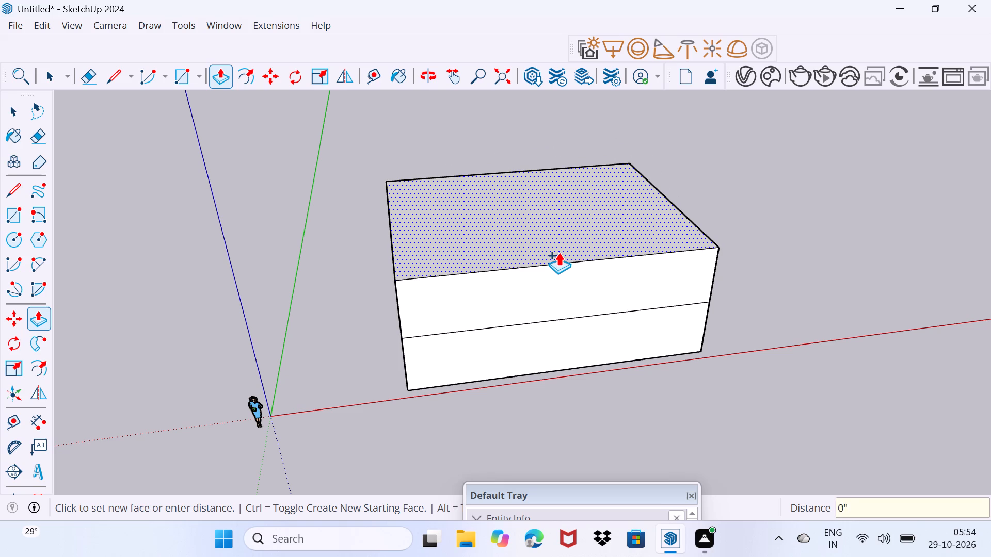
{"action": "key", "text": "1"}
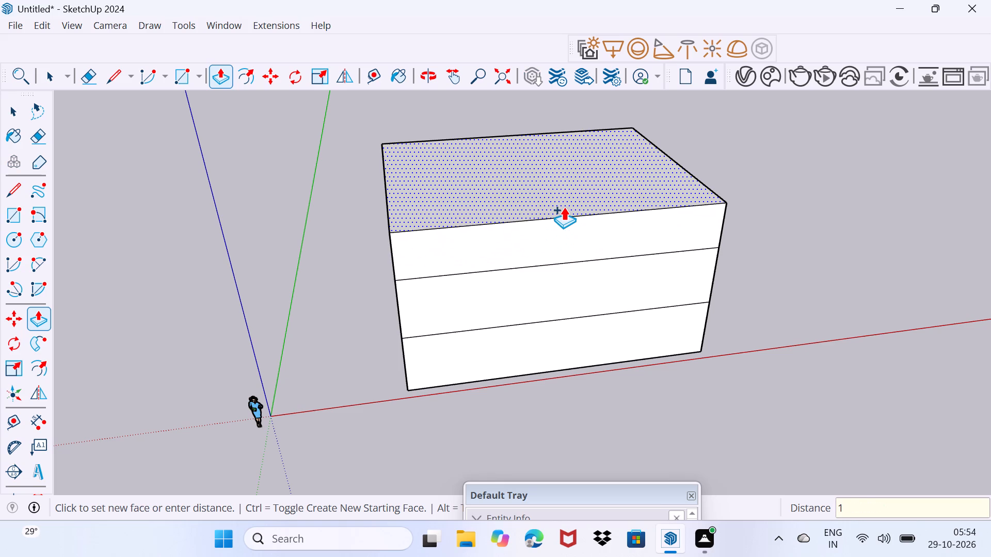
{"action": "type", "text": "0'"}
{"action": "key", "text": "Return"}
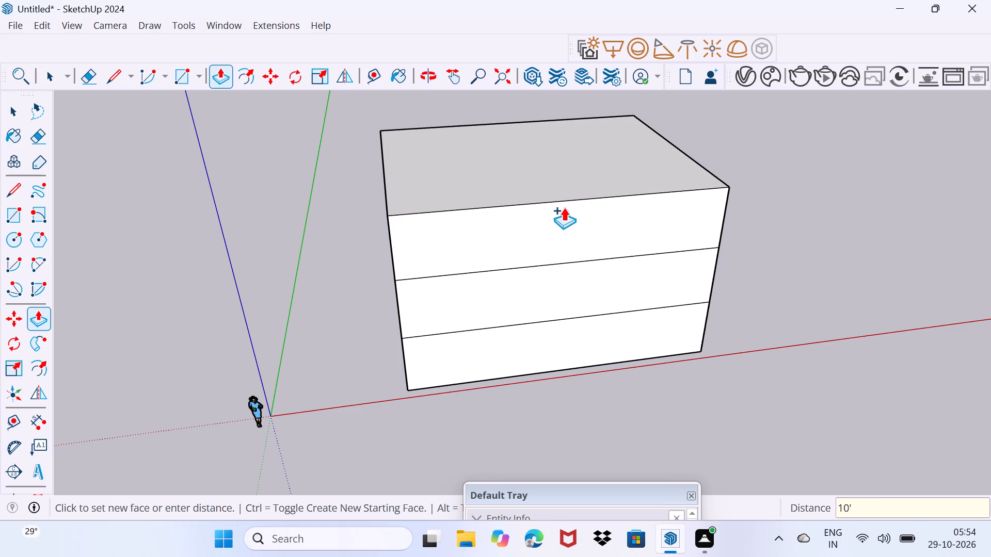
{"action": "key", "text": "space"}
Draw a 20' vertical line on the front face from the top edge down to the lowest floor line.
{"action": "scroll", "coordinate": [562, 209], "scroll_direction": "down", "scroll_amount": 2}
{"action": "middle_click_drag", "start_coordinate": [482, 376], "coordinate": [485, 356]}
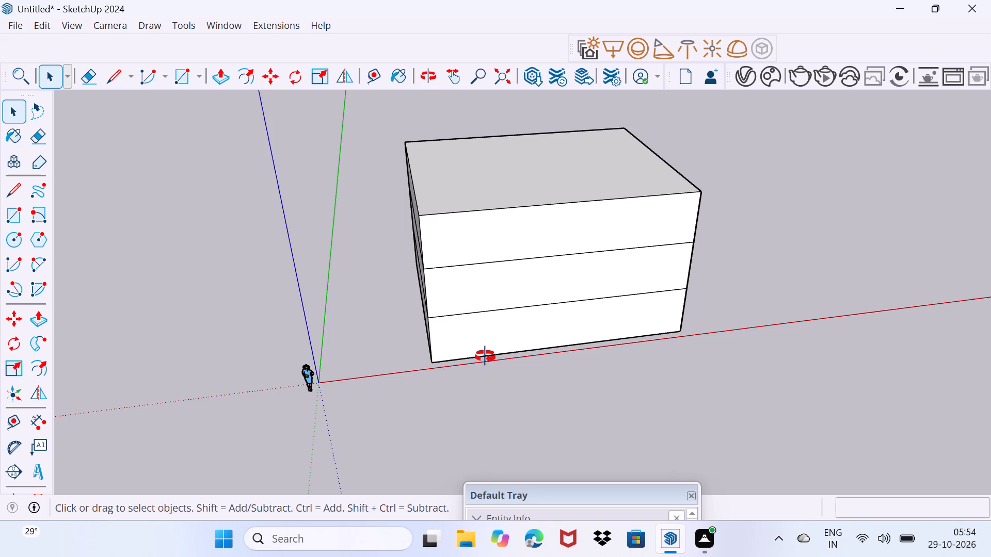
{"action": "middle_click_drag", "start_coordinate": [485, 356], "coordinate": [495, 281]}
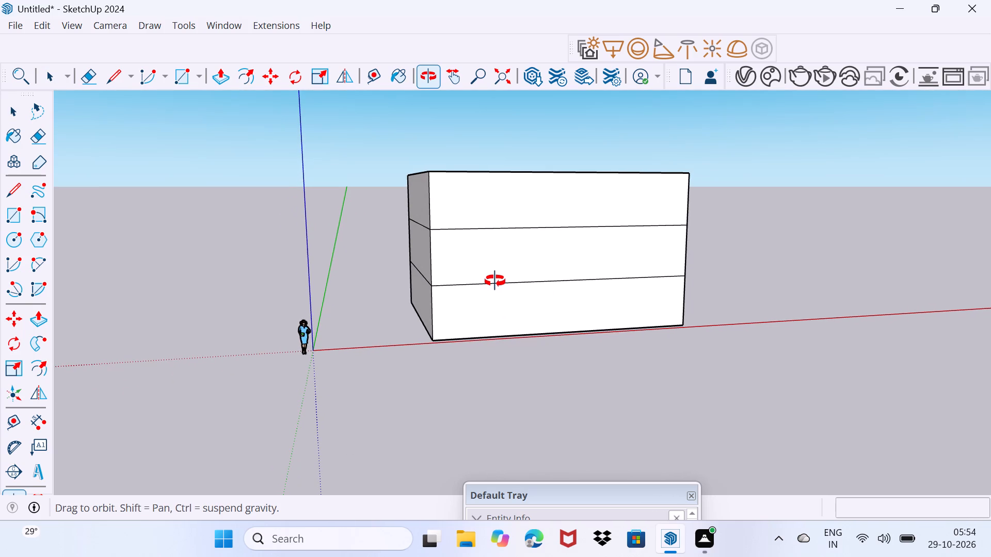
{"action": "middle_click_drag", "start_coordinate": [495, 281], "coordinate": [495, 281]}
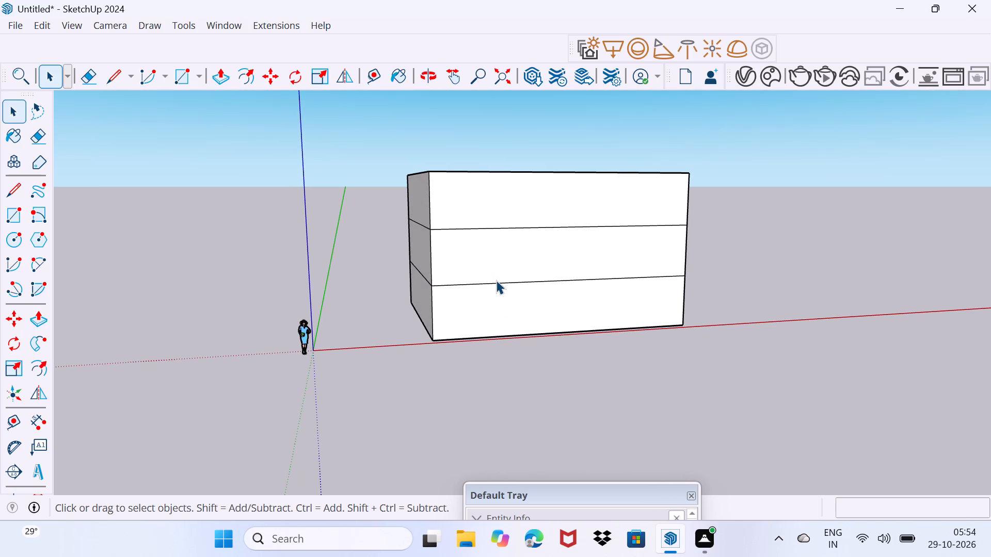
{"action": "scroll", "coordinate": [489, 278], "scroll_direction": "up", "scroll_amount": 1}
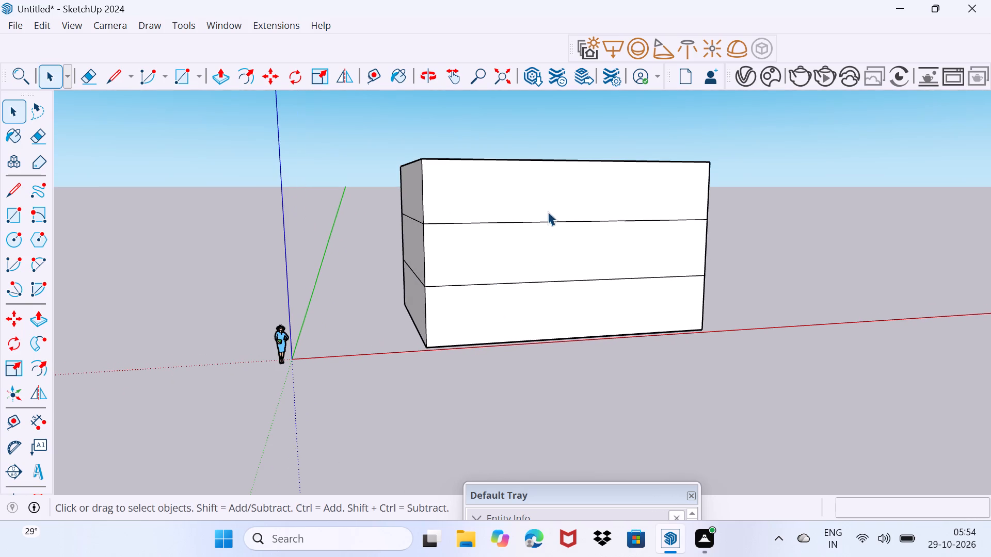
{"action": "key", "text": "l"}
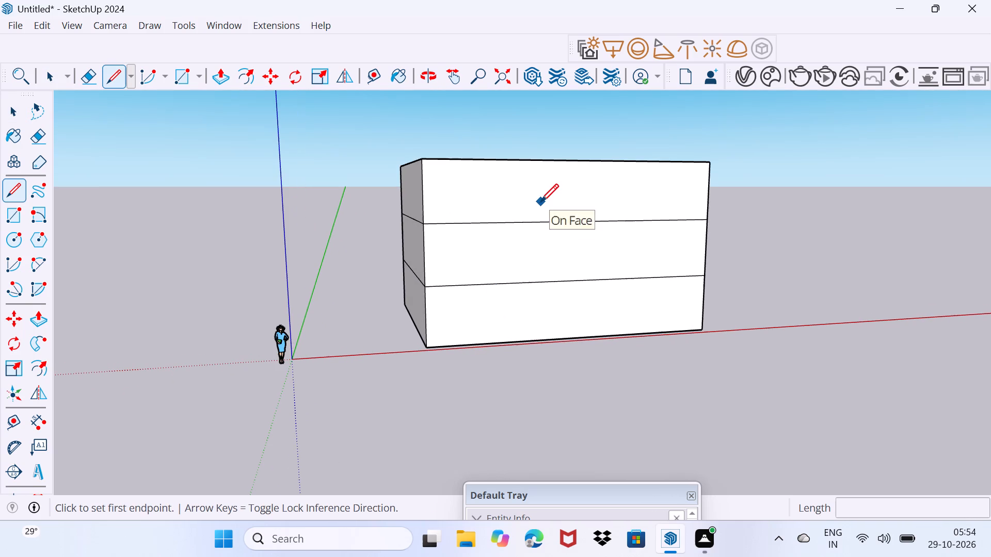
{"action": "left_click", "coordinate": [531, 160]}
{"action": "left_click", "coordinate": [540, 281]}
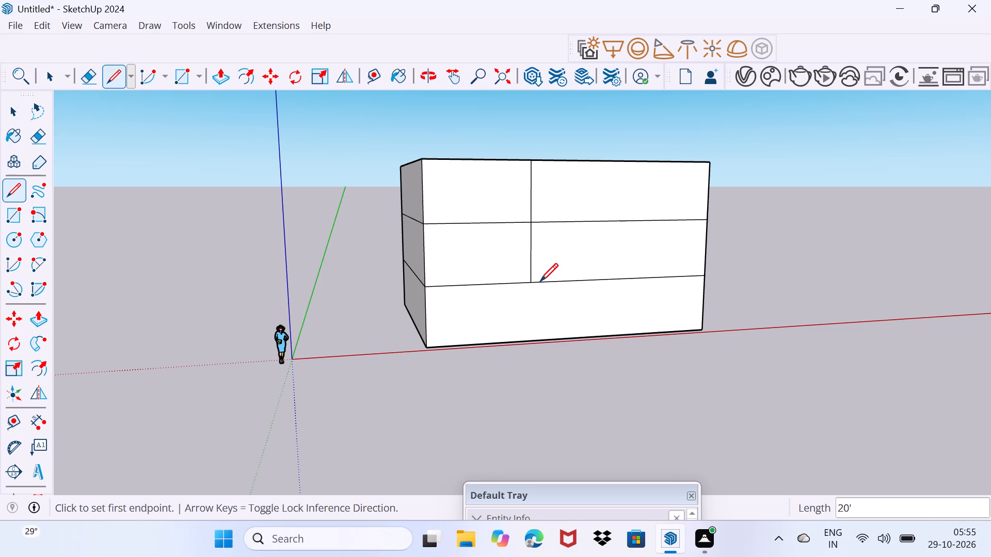
{"action": "key", "text": "space"}
Erase the two horizontal floor lines from the side face at the far end along the red axis.
{"action": "middle_click_drag", "start_coordinate": [497, 269], "coordinate": [437, 298]}
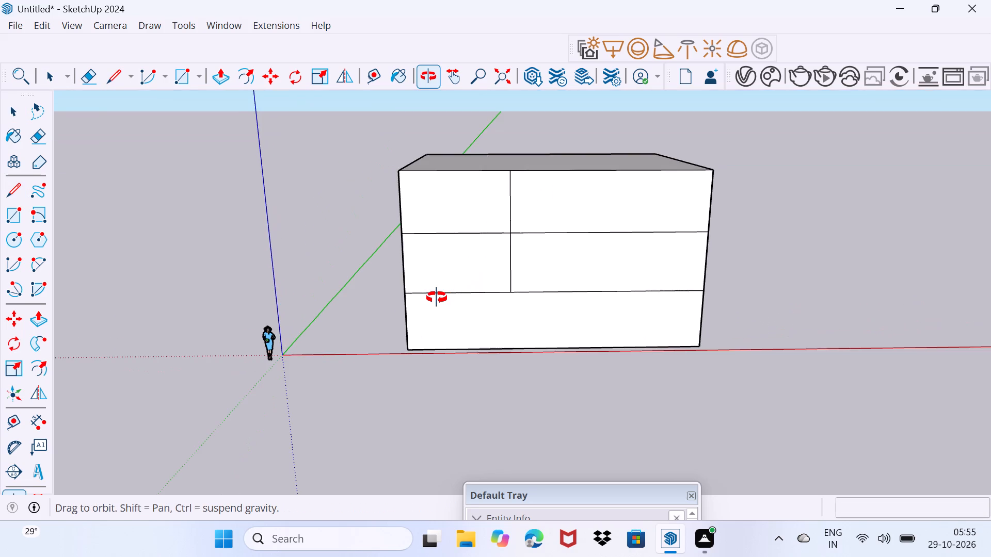
{"action": "middle_click_drag", "start_coordinate": [437, 298], "coordinate": [452, 291]}
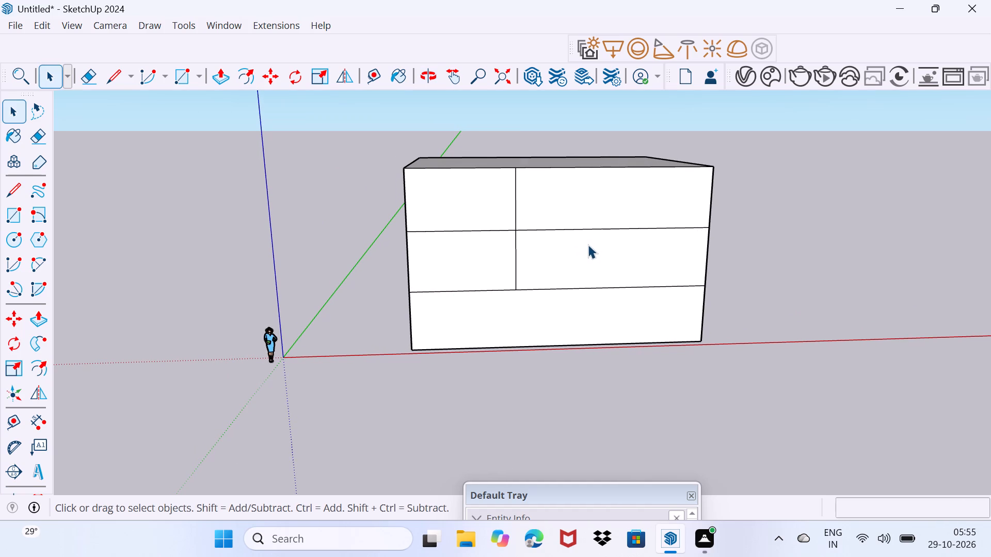
{"action": "key", "text": "l"}
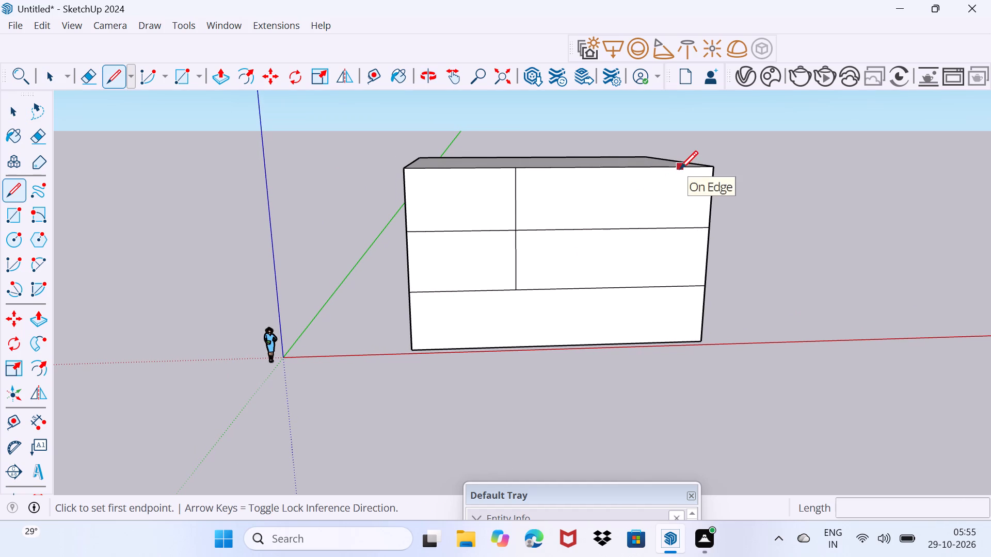
{"action": "key", "text": "space"}
{"action": "middle_click_drag", "start_coordinate": [772, 235], "coordinate": [473, 225]}
{"action": "key", "text": "e"}
{"action": "left_click_drag", "start_coordinate": [632, 222], "coordinate": [633, 340]}
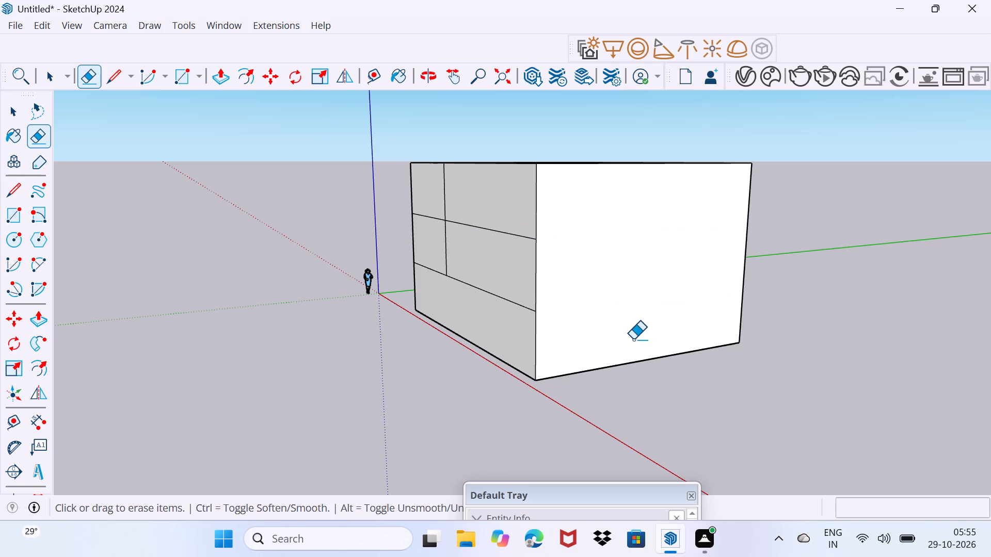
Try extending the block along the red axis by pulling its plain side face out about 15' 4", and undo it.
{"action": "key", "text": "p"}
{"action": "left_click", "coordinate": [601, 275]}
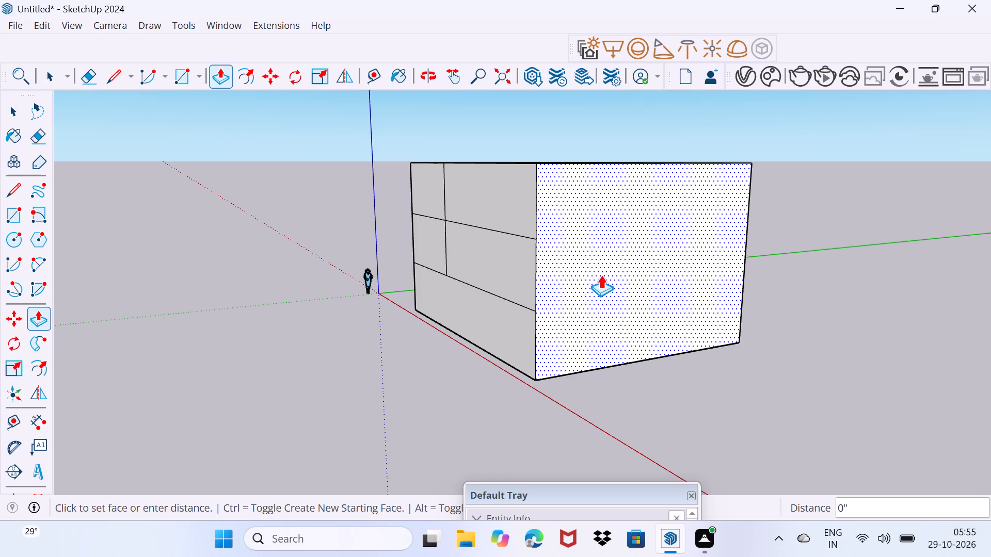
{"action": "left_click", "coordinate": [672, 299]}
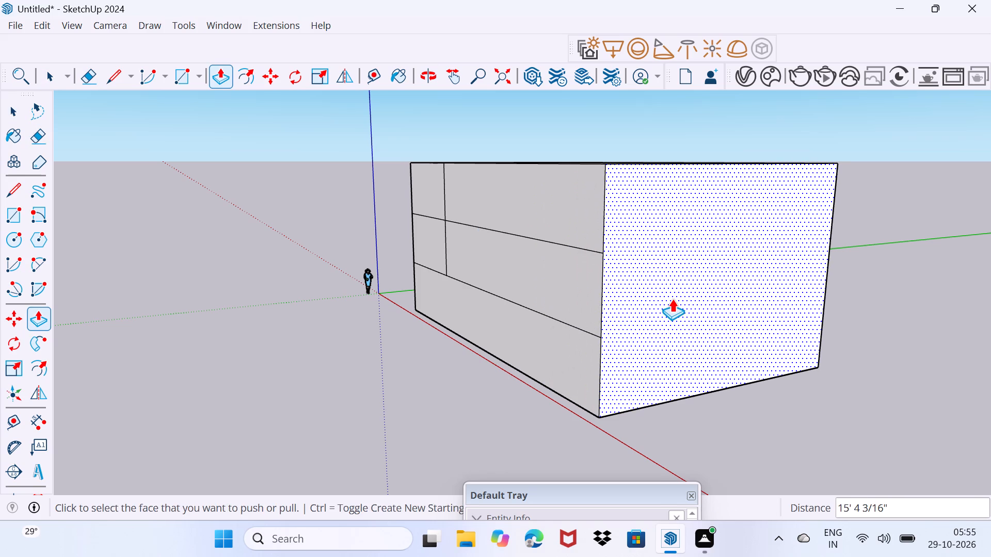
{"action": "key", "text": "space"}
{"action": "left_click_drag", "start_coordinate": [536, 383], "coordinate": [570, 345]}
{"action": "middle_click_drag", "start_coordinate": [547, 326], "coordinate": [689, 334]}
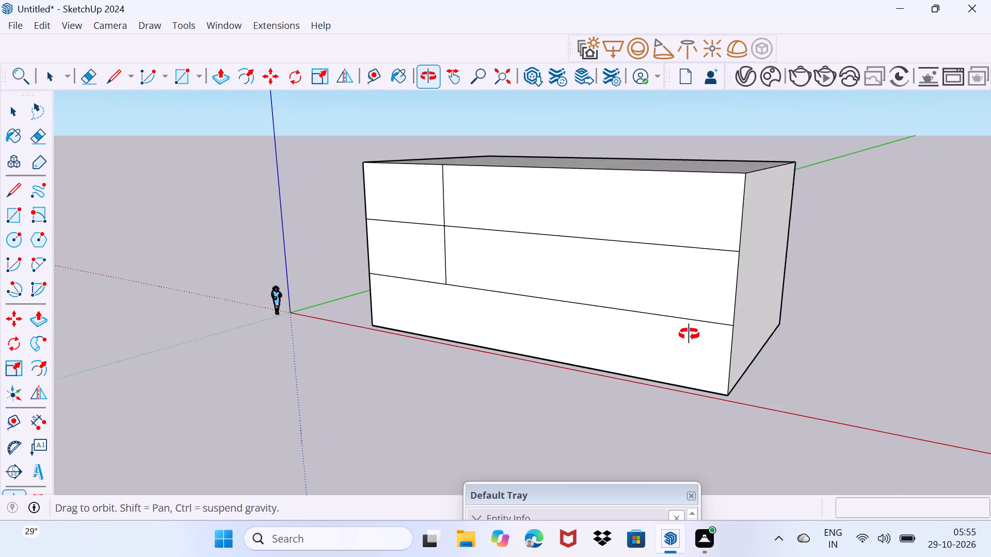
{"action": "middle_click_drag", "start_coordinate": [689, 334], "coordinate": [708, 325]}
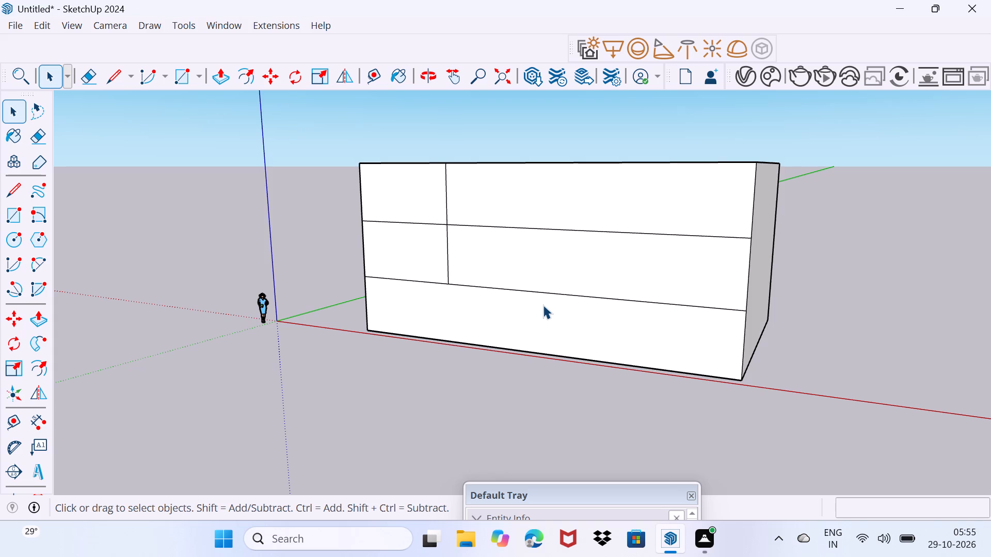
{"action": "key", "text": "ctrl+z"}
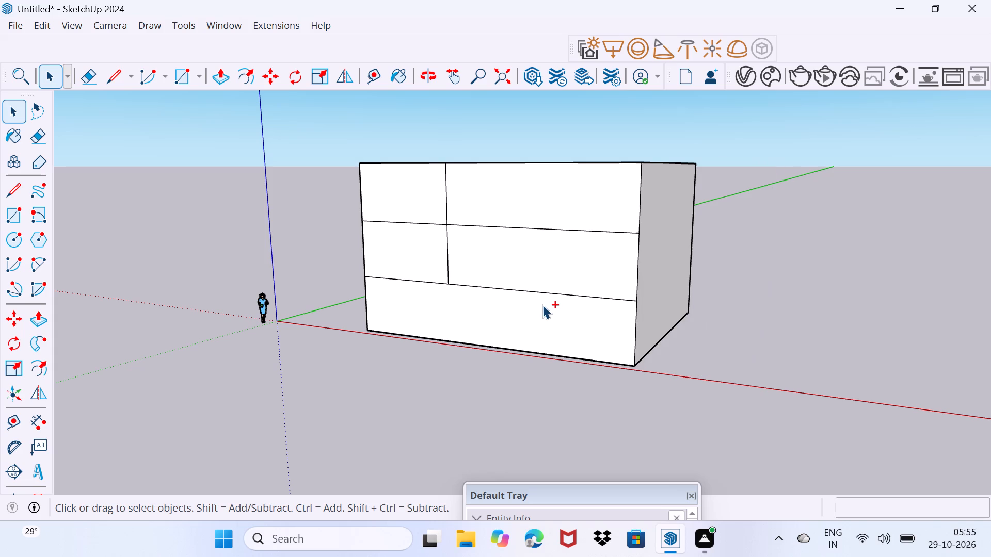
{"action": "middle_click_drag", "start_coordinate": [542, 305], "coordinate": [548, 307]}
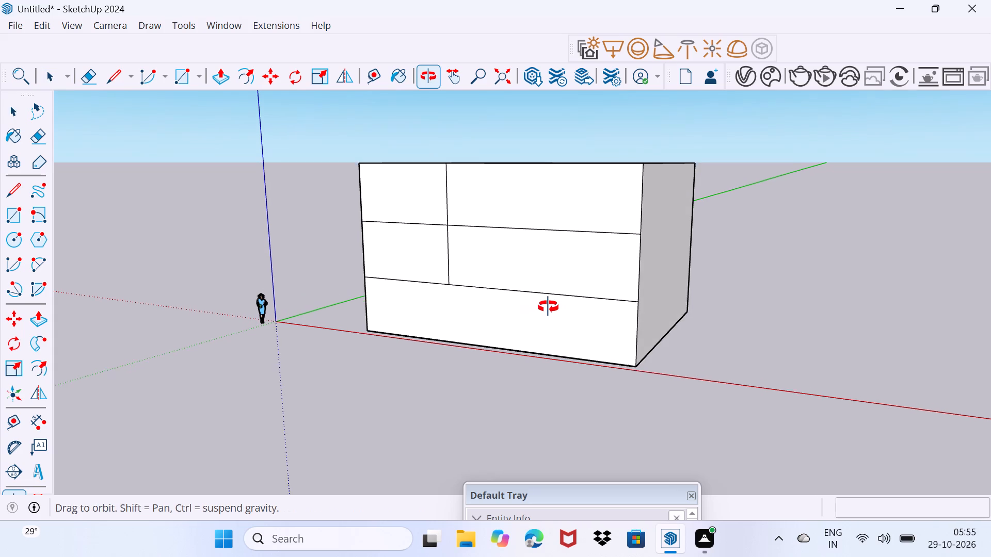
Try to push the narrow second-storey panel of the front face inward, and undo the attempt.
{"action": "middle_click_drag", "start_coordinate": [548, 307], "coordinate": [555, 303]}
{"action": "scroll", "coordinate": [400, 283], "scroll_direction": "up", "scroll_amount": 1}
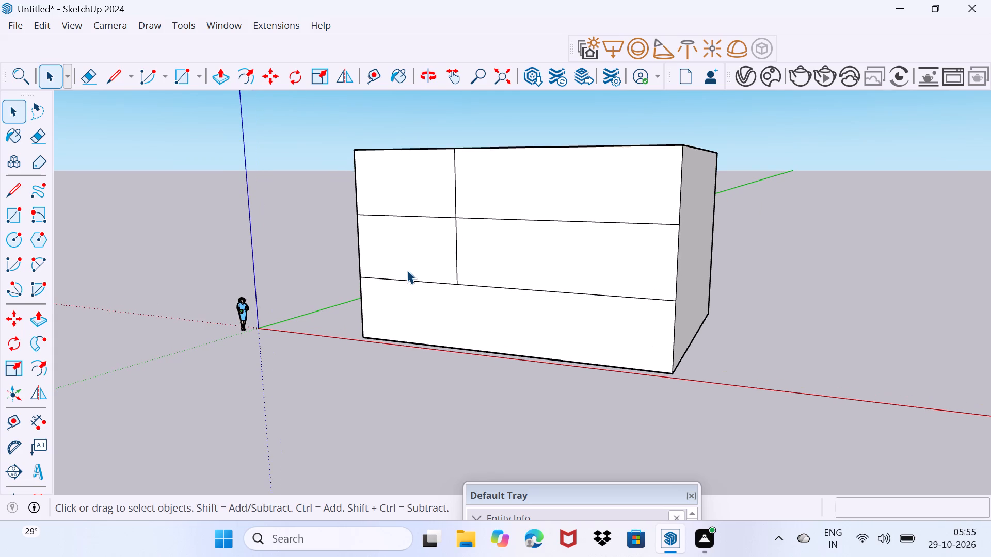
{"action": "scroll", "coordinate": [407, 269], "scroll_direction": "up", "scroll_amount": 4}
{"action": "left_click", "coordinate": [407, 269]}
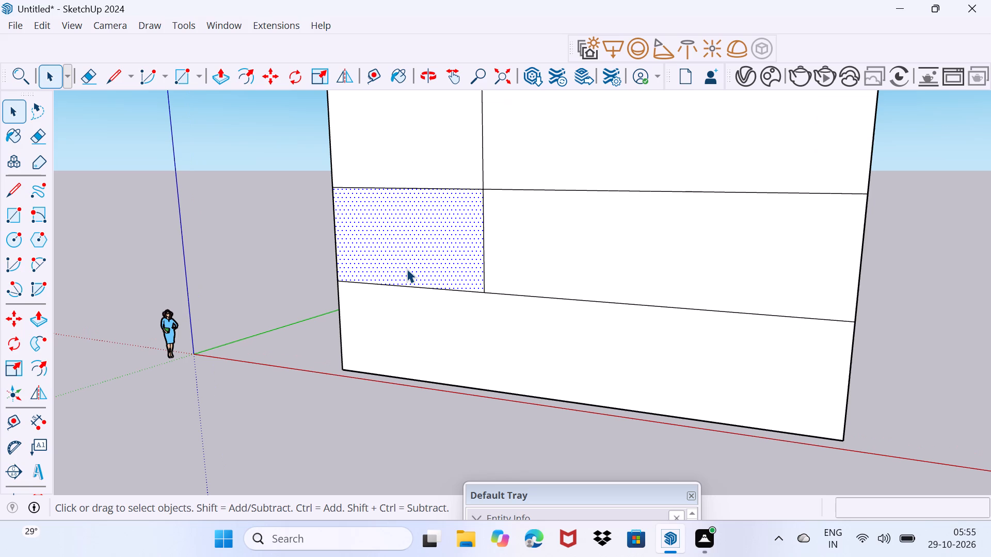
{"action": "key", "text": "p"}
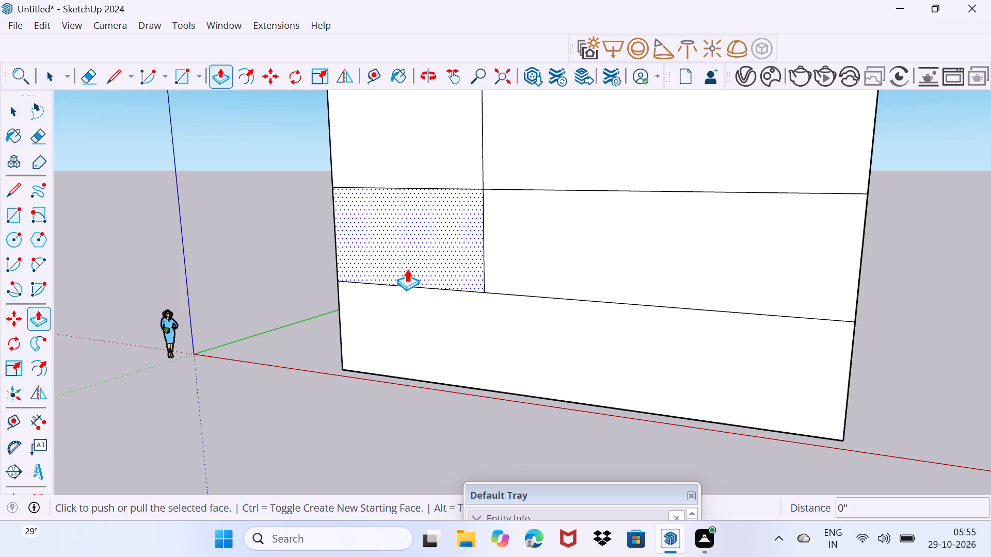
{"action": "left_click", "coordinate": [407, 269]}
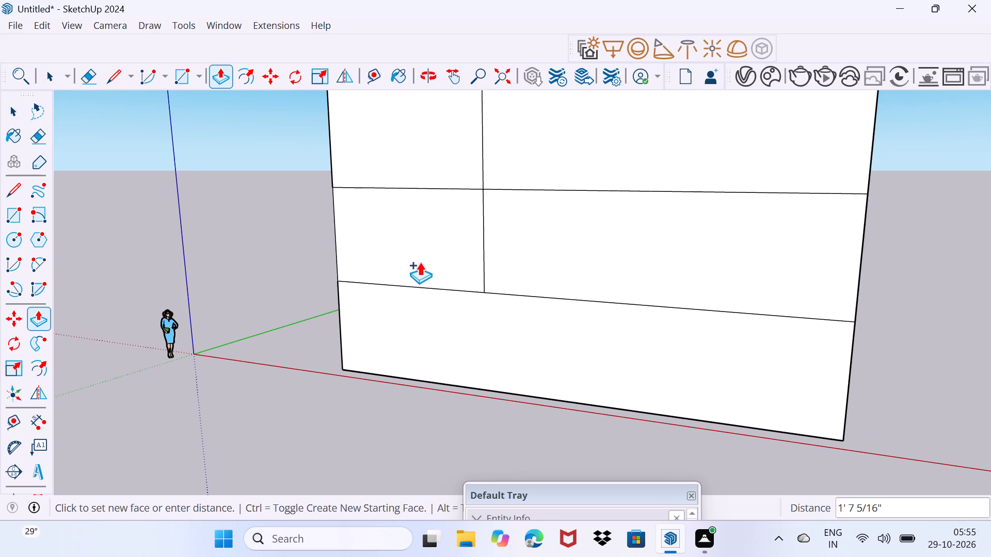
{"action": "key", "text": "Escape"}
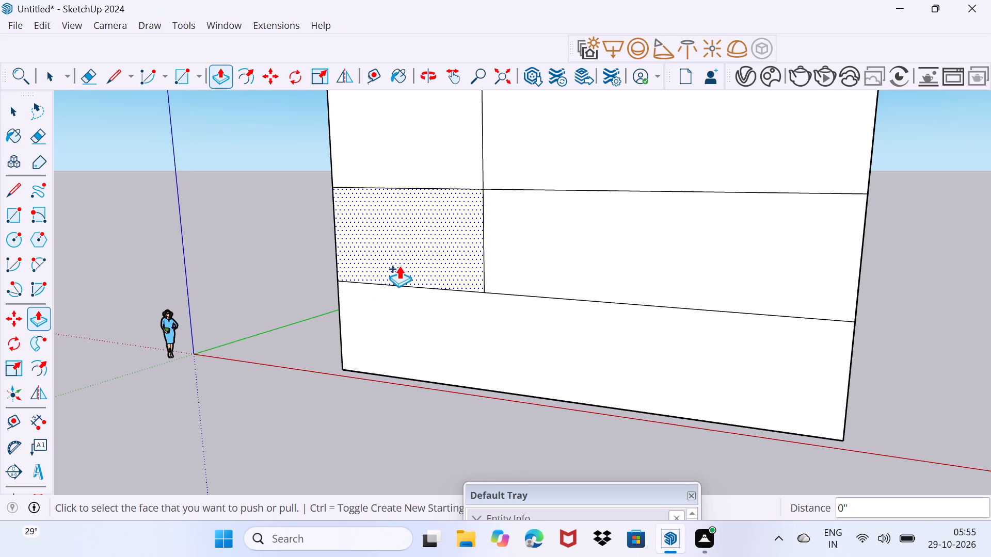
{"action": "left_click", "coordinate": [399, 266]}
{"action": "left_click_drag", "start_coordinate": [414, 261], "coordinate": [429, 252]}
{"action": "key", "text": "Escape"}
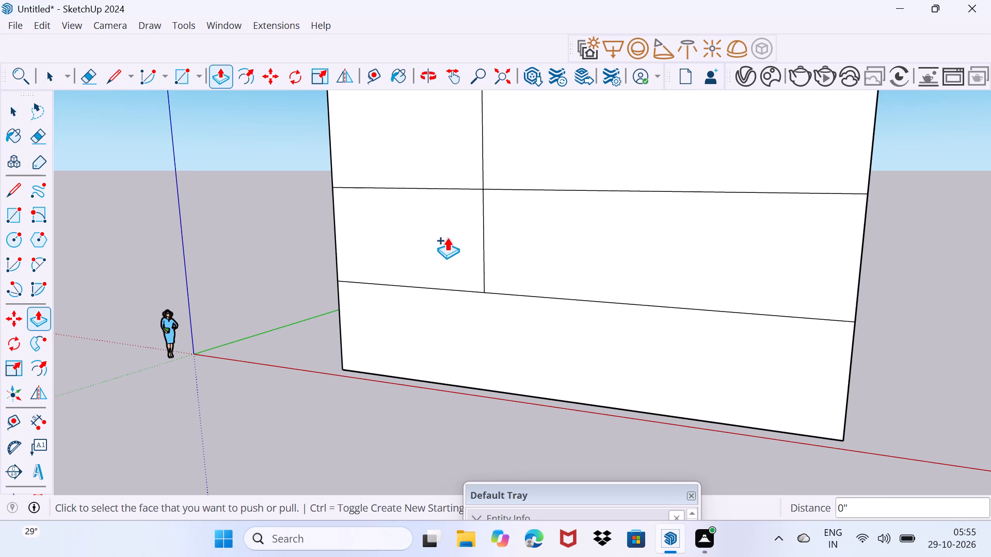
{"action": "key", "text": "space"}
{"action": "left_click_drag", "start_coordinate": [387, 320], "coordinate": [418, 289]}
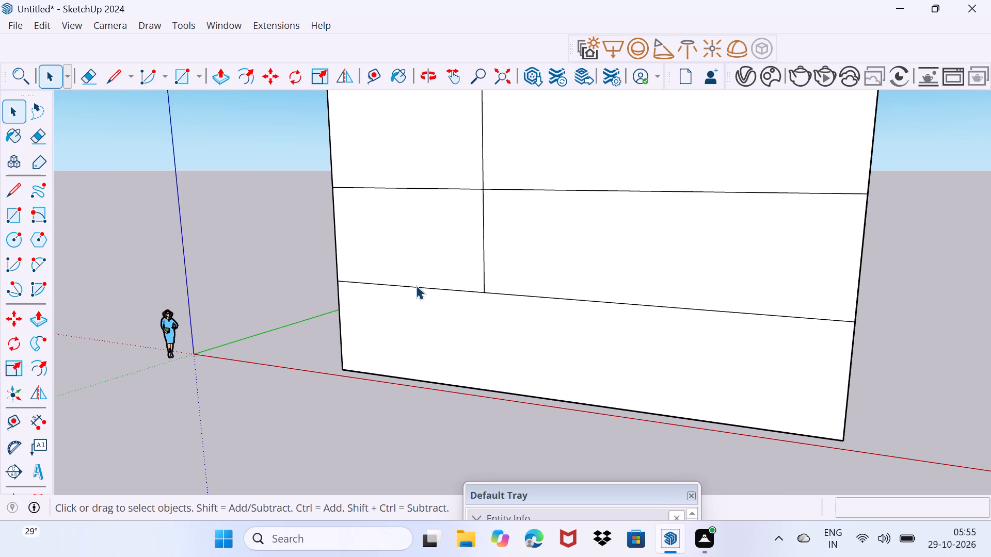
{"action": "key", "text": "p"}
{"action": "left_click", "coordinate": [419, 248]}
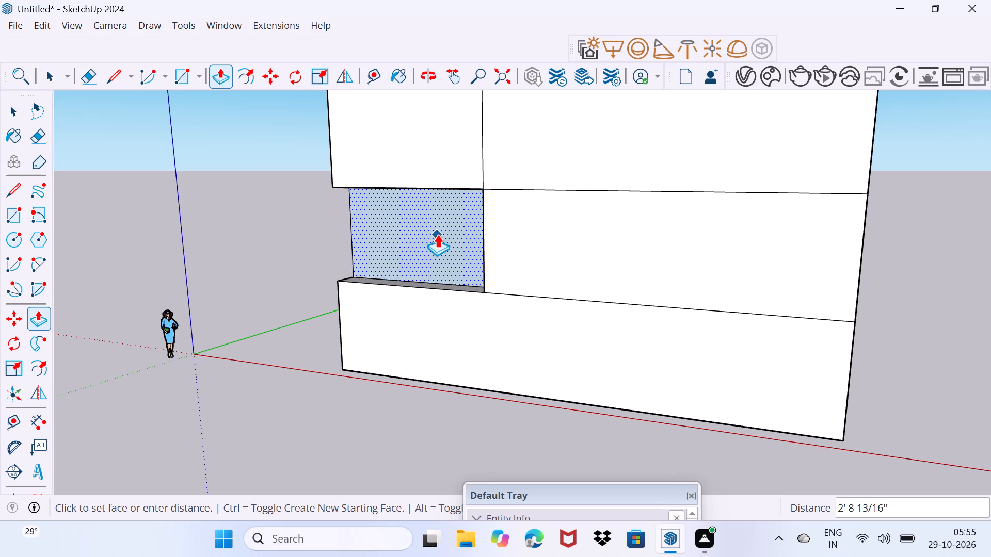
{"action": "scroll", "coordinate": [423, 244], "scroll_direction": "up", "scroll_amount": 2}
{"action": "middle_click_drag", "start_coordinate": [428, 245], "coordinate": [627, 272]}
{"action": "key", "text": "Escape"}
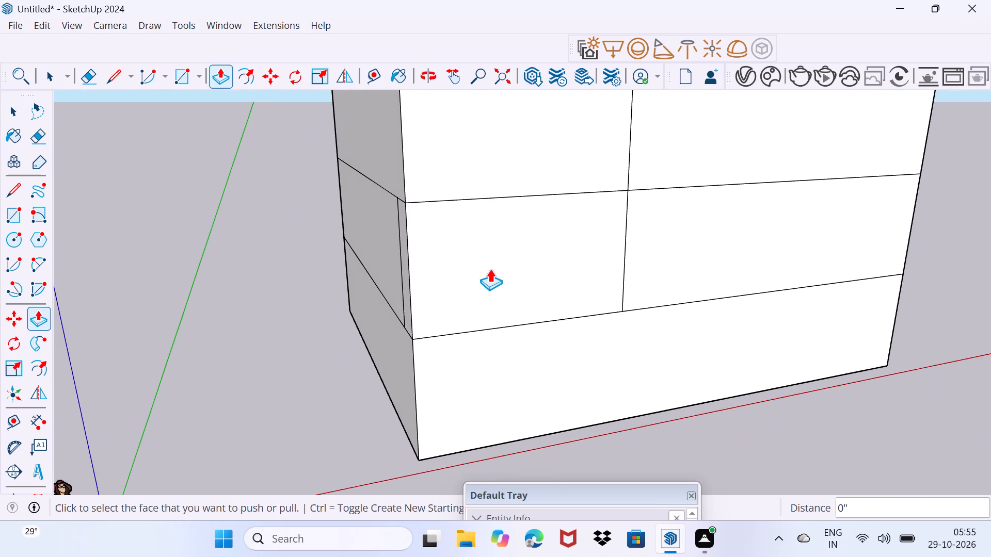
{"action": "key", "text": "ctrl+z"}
Push the narrow second-storey front panel inward about 6' 11" and push the top-storey panel above it to the same depth.
{"action": "left_click", "coordinate": [476, 272]}
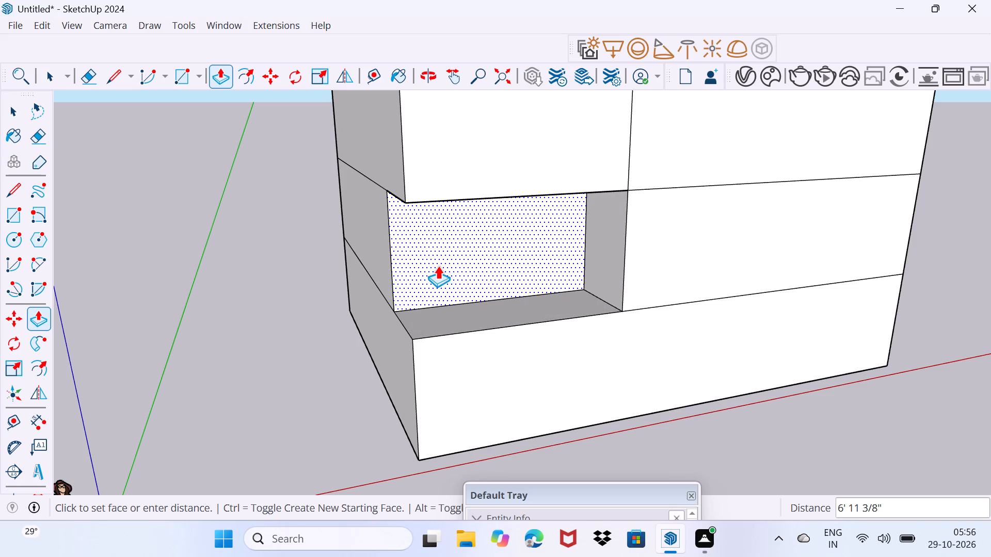
{"action": "left_click", "coordinate": [438, 266]}
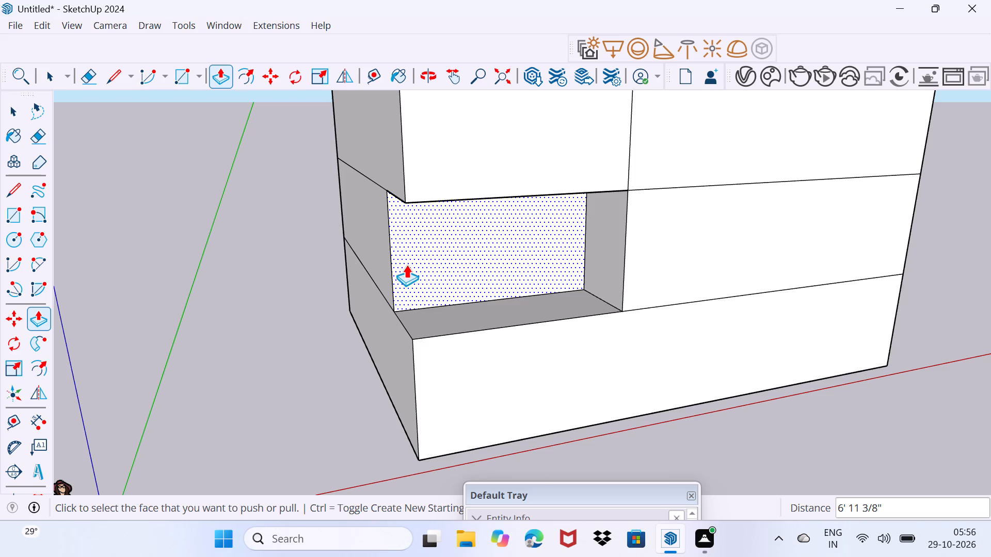
{"action": "scroll", "coordinate": [404, 272], "scroll_direction": "up", "scroll_amount": 2}
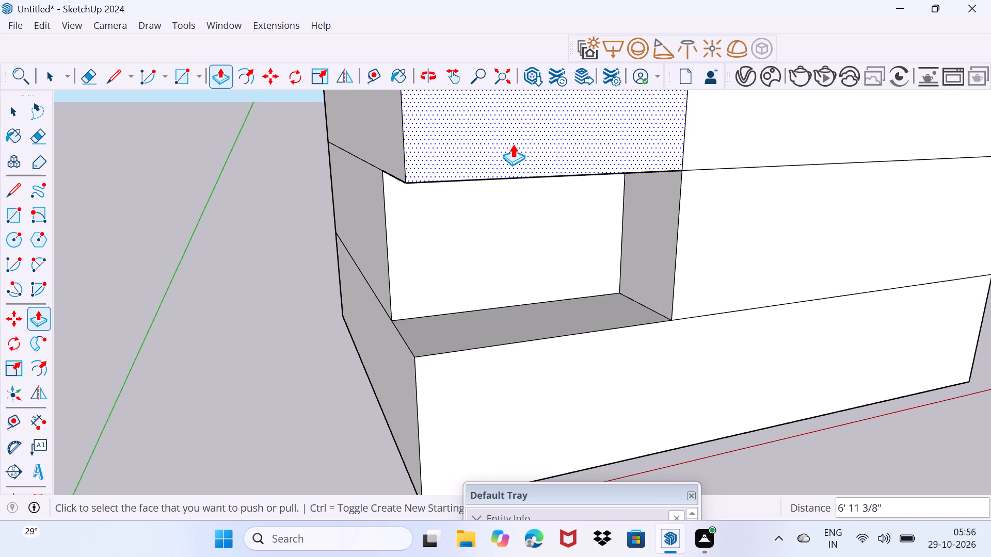
{"action": "left_click", "coordinate": [510, 144]}
{"action": "left_click", "coordinate": [462, 234]}
Pull the recessed second-storey panel back out about 4' 3" and bring the top-storey panel above it flush with it.
{"action": "left_click", "coordinate": [458, 228]}
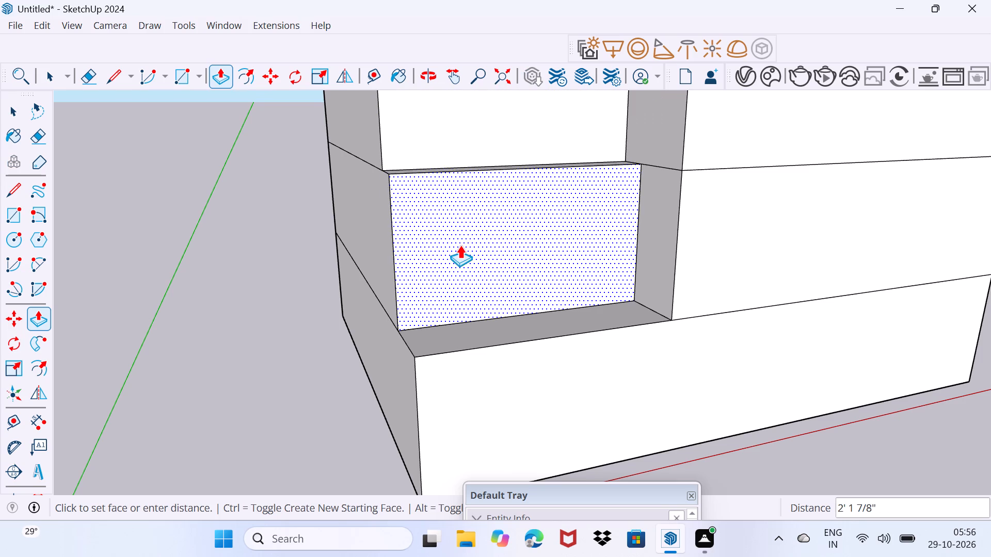
{"action": "left_click", "coordinate": [465, 258]}
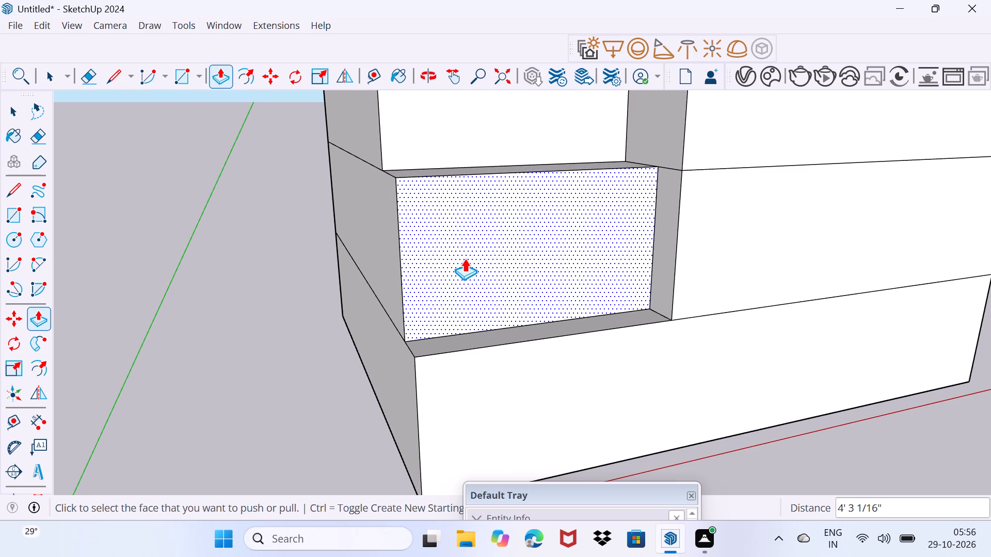
{"action": "left_click", "coordinate": [461, 148]}
{"action": "left_click", "coordinate": [467, 194]}
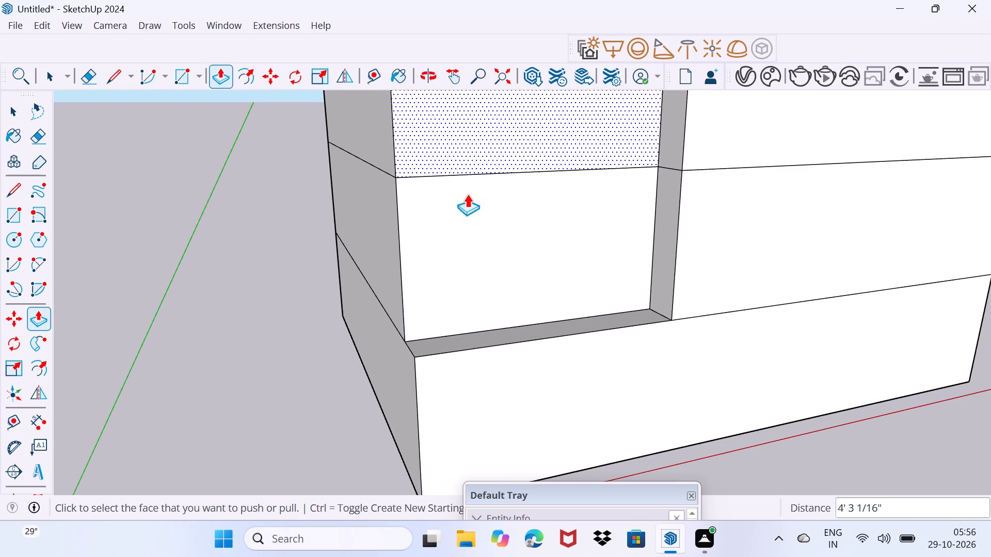
{"action": "key", "text": "space"}
Erase the horizontal line between the two recessed panels to merge them into one tall face.
{"action": "middle_click_drag", "start_coordinate": [489, 186], "coordinate": [470, 215]}
{"action": "left_click_drag", "start_coordinate": [482, 230], "coordinate": [494, 218]}
{"action": "scroll", "coordinate": [510, 190], "scroll_direction": "down", "scroll_amount": 3}
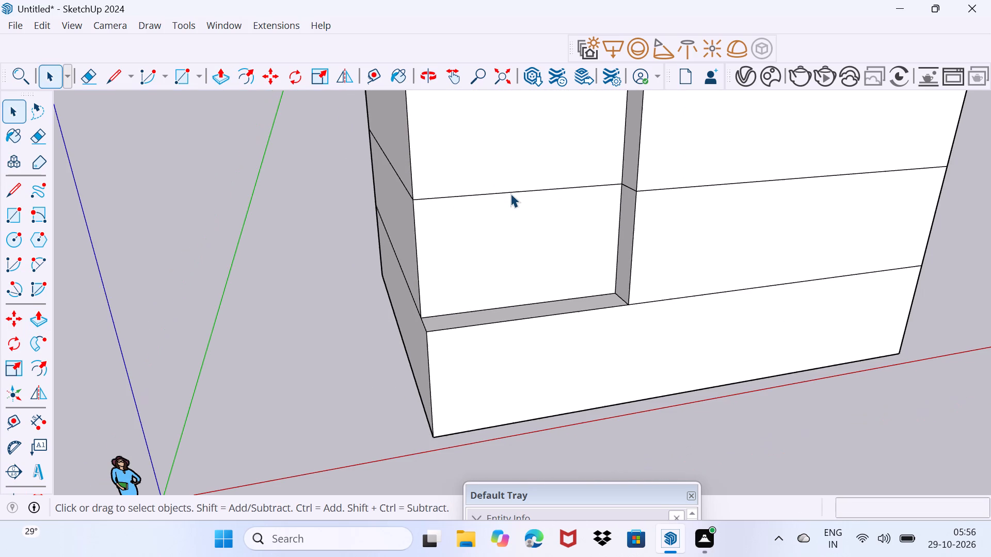
{"action": "key", "text": "e"}
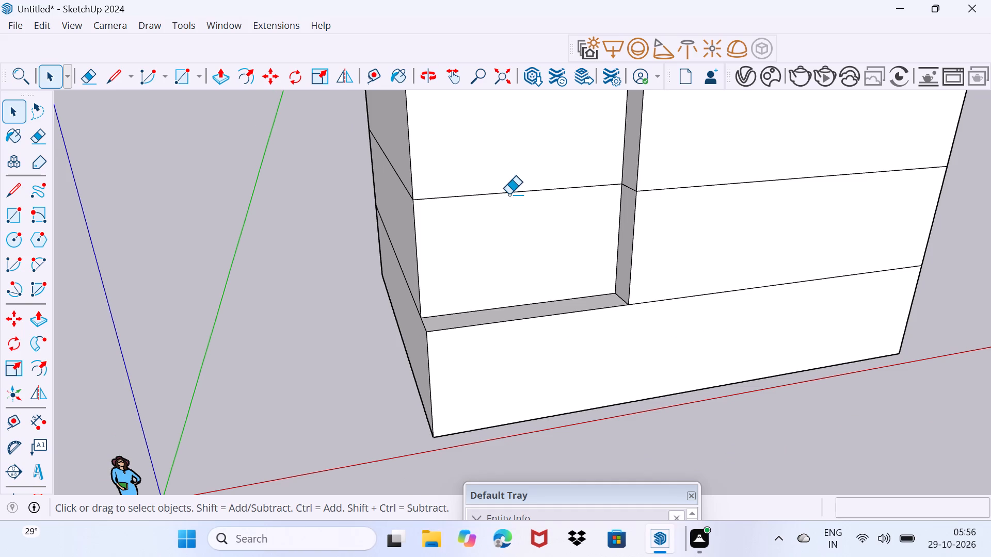
{"action": "left_click_drag", "start_coordinate": [507, 189], "coordinate": [506, 212]}
Copy both segments of the recessed face's outer vertical edge 1' inward along the red axis.
{"action": "scroll", "coordinate": [502, 218], "scroll_direction": "down", "scroll_amount": 3}
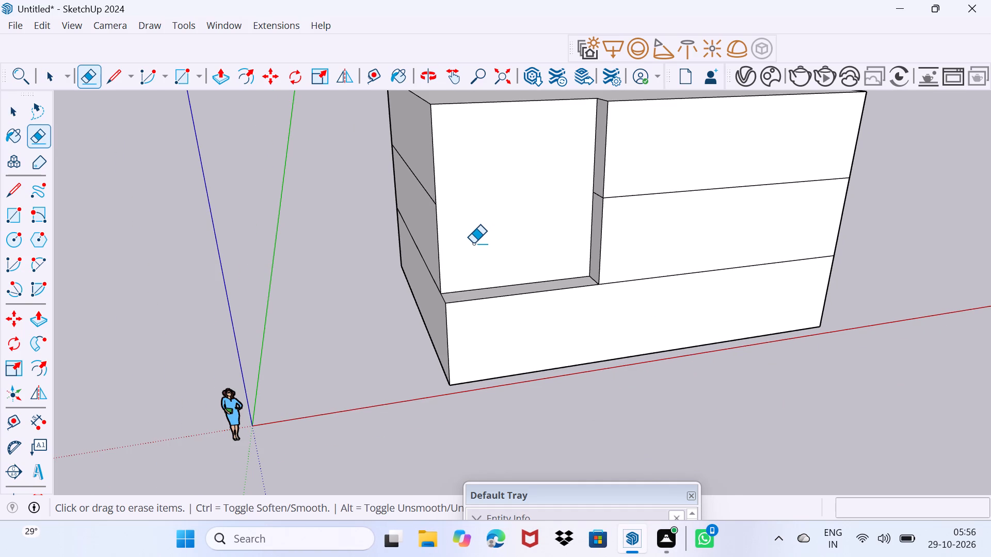
{"action": "middle_click_drag", "start_coordinate": [442, 263], "coordinate": [446, 277]}
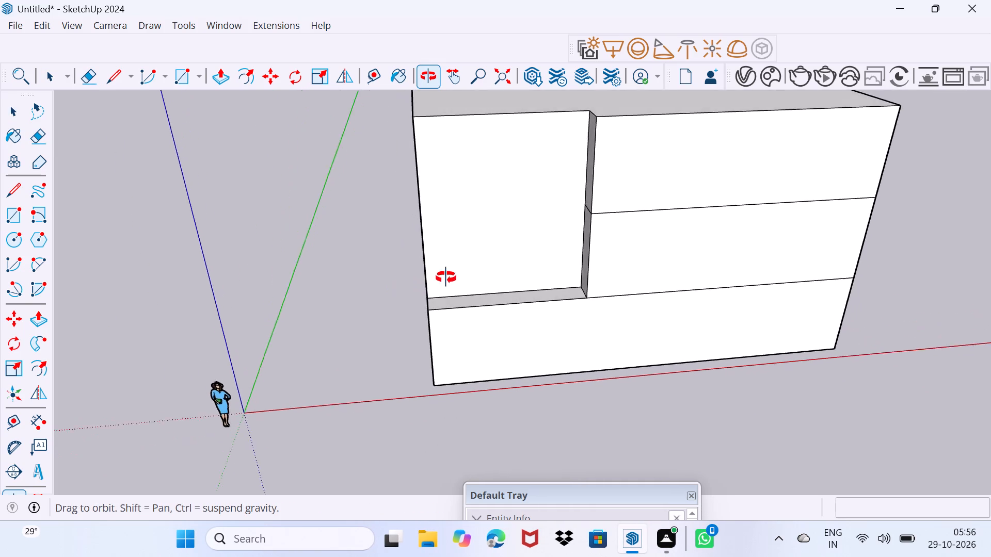
{"action": "middle_click_drag", "start_coordinate": [446, 277], "coordinate": [456, 271]}
{"action": "key", "text": "space"}
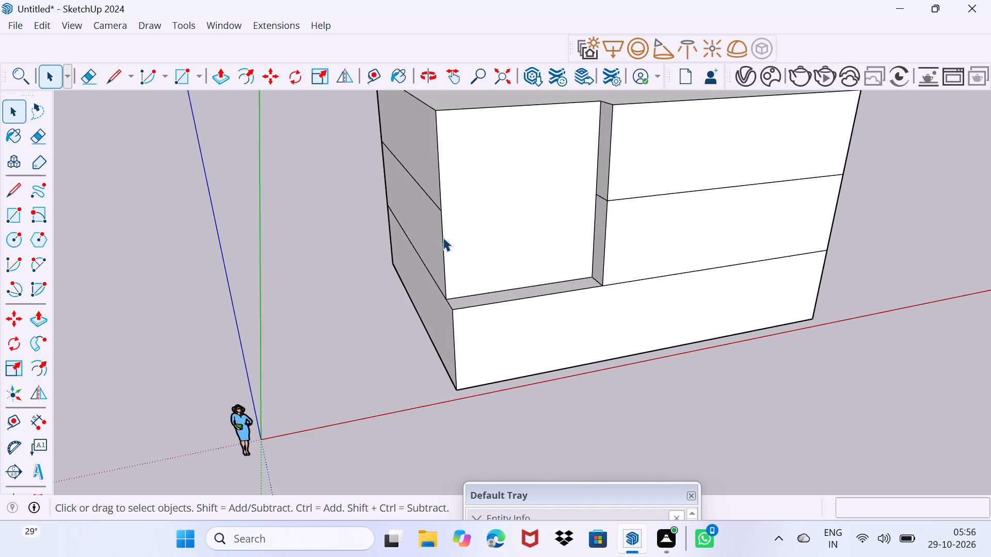
{"action": "left_click", "coordinate": [443, 237]}
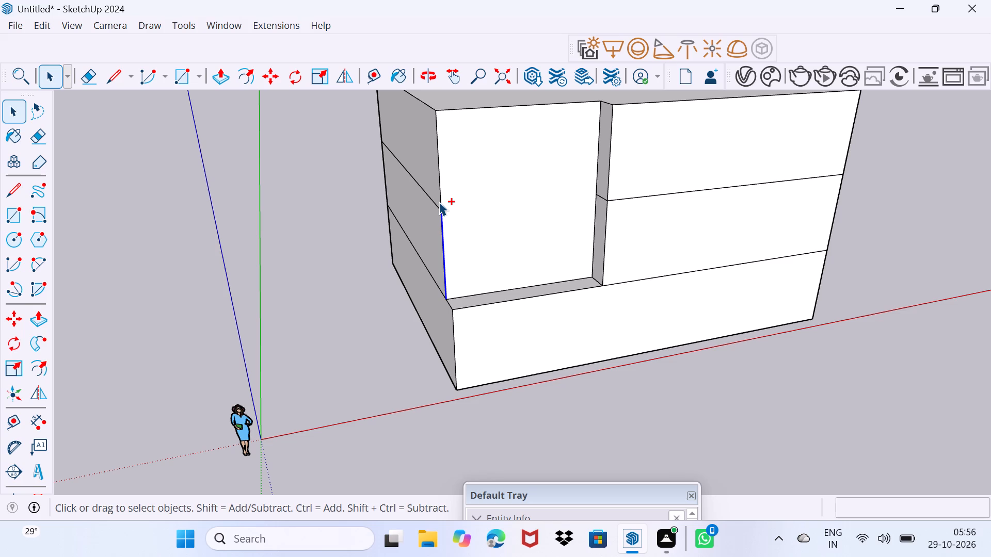
{"action": "left_click", "coordinate": [442, 194], "text": "ctrl"}
{"action": "key", "text": "m"}
{"action": "left_click", "coordinate": [447, 296]}
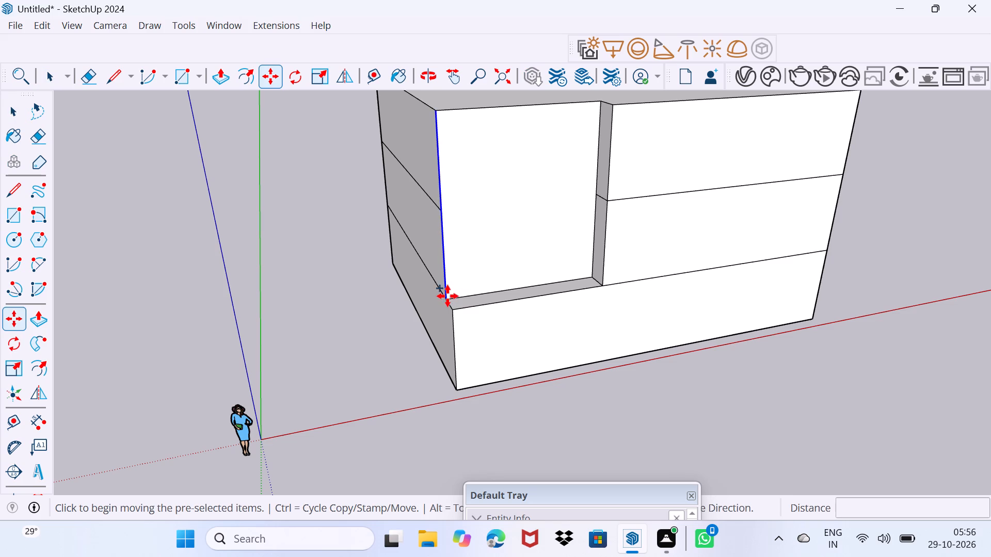
{"action": "type", "text": "1'"}
{"action": "key", "text": "Return"}
{"action": "key", "text": "space"}
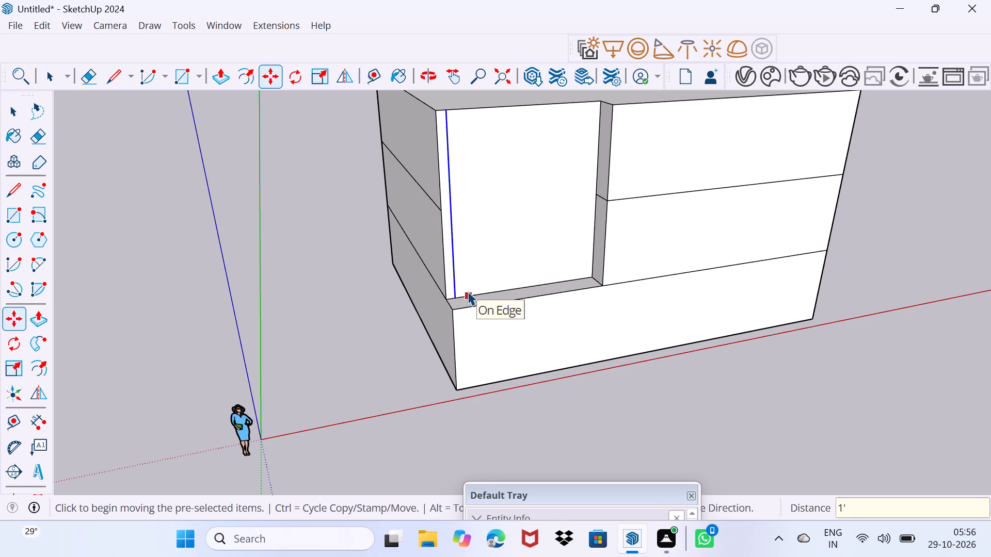
Pull the 1' wide vertical strip at the building corner out flush with the ground-storey front face.
{"action": "scroll", "coordinate": [451, 291], "scroll_direction": "up", "scroll_amount": 9}
{"action": "left_click", "coordinate": [452, 293]}
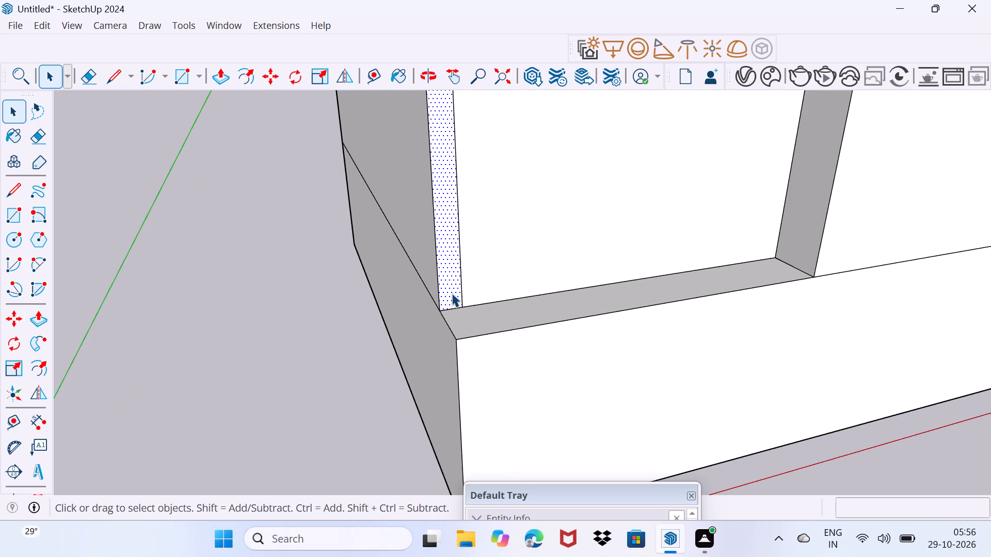
{"action": "left_click", "coordinate": [452, 293]}
{"action": "key", "text": "p"}
{"action": "left_click", "coordinate": [452, 293]}
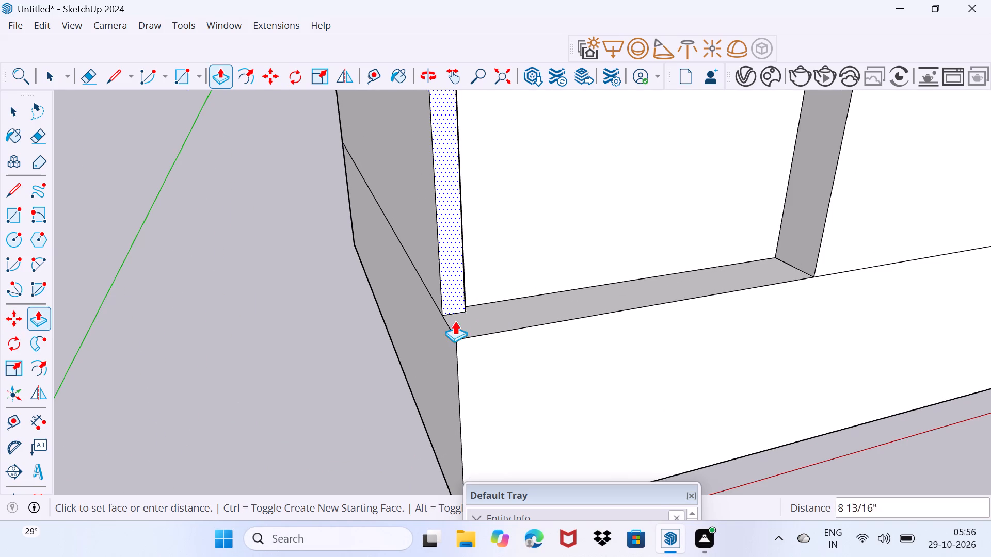
{"action": "left_click", "coordinate": [459, 347]}
{"action": "key", "text": "space"}
Push the wide second-storey front panel inward 2' 8 5/16", flush with the tall recessed face.
{"action": "scroll", "coordinate": [475, 333], "scroll_direction": "down", "scroll_amount": 8}
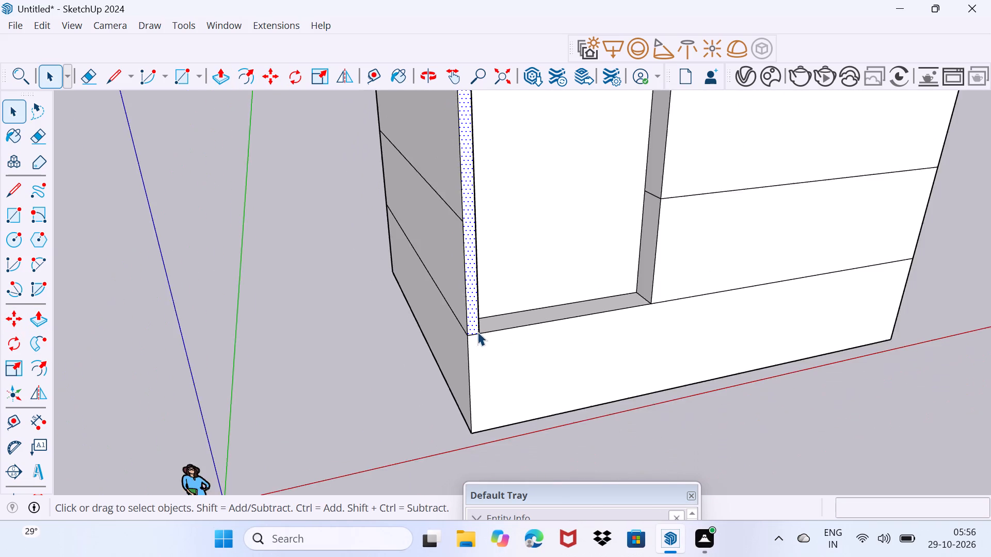
{"action": "scroll", "coordinate": [477, 332], "scroll_direction": "down", "scroll_amount": 1}
{"action": "middle_click_drag", "start_coordinate": [570, 238], "coordinate": [464, 254]}
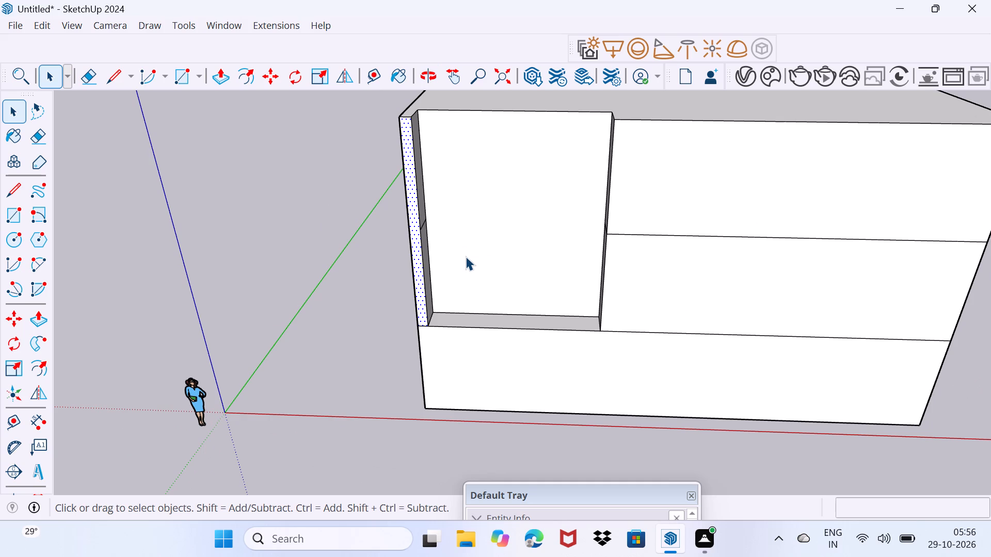
{"action": "scroll", "coordinate": [541, 248], "scroll_direction": "down", "scroll_amount": 3}
{"action": "middle_click_drag", "start_coordinate": [604, 396], "coordinate": [634, 350]}
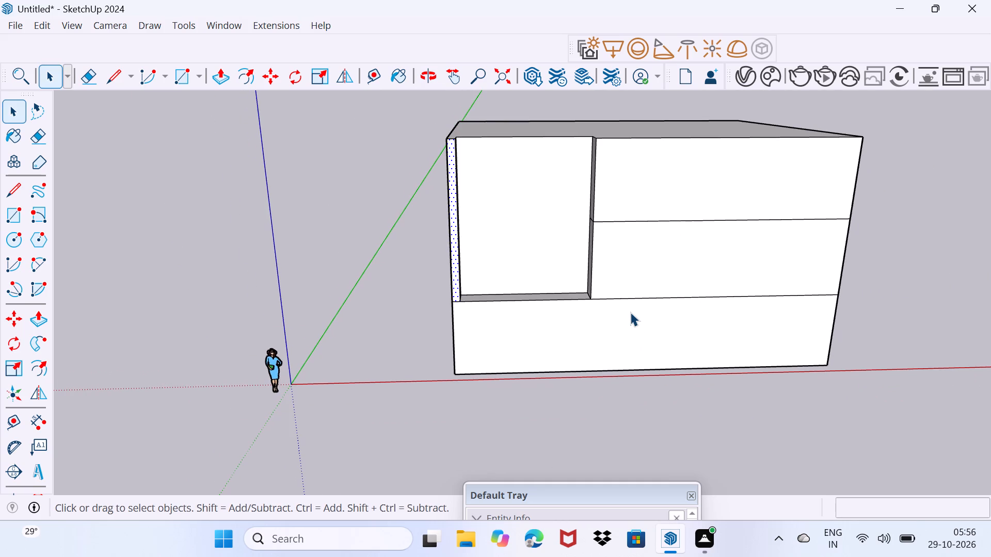
{"action": "scroll", "coordinate": [612, 274], "scroll_direction": "up", "scroll_amount": 3}
{"action": "scroll", "coordinate": [494, 222], "scroll_direction": "up", "scroll_amount": 4}
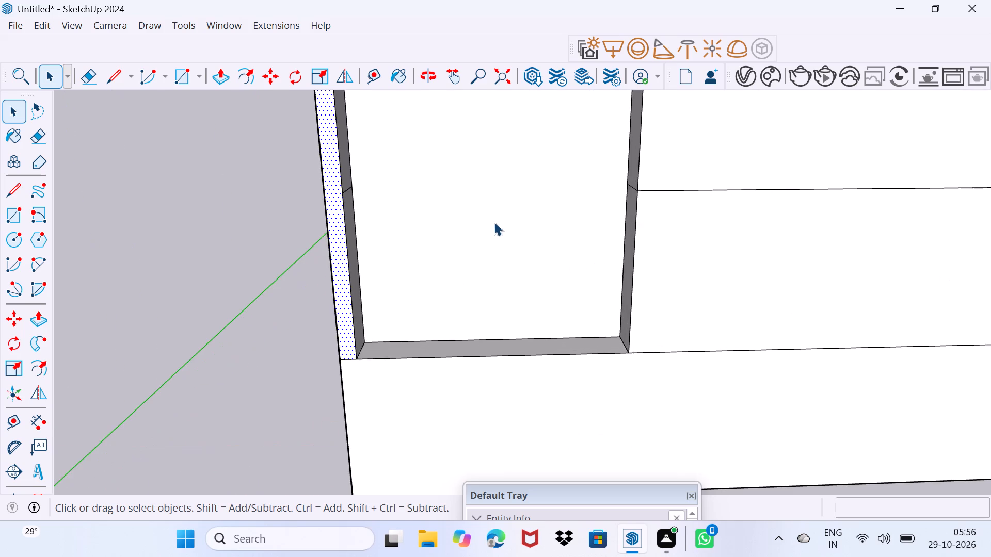
{"action": "scroll", "coordinate": [504, 230], "scroll_direction": "down", "scroll_amount": 2}
{"action": "left_click", "coordinate": [657, 289]}
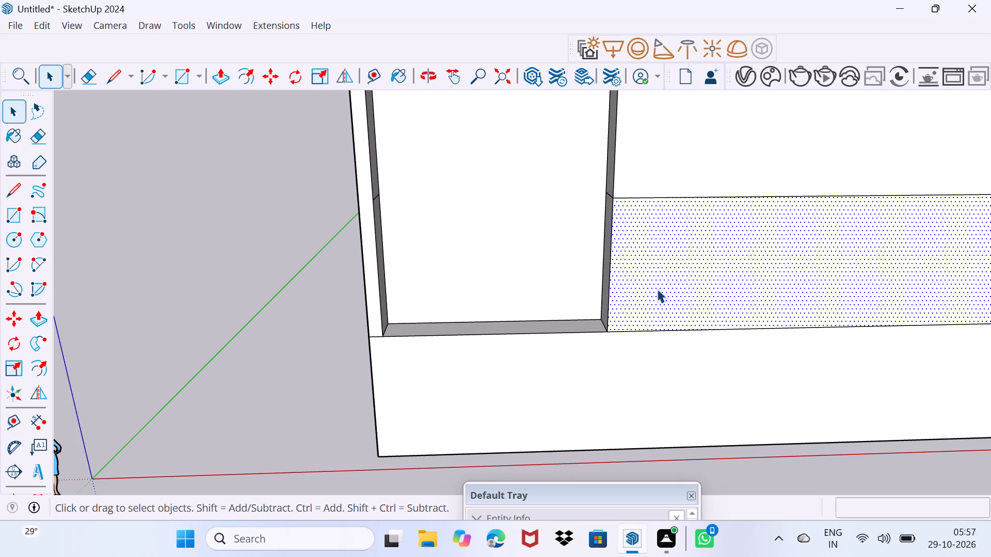
{"action": "key", "text": "p"}
{"action": "left_click", "coordinate": [657, 289]}
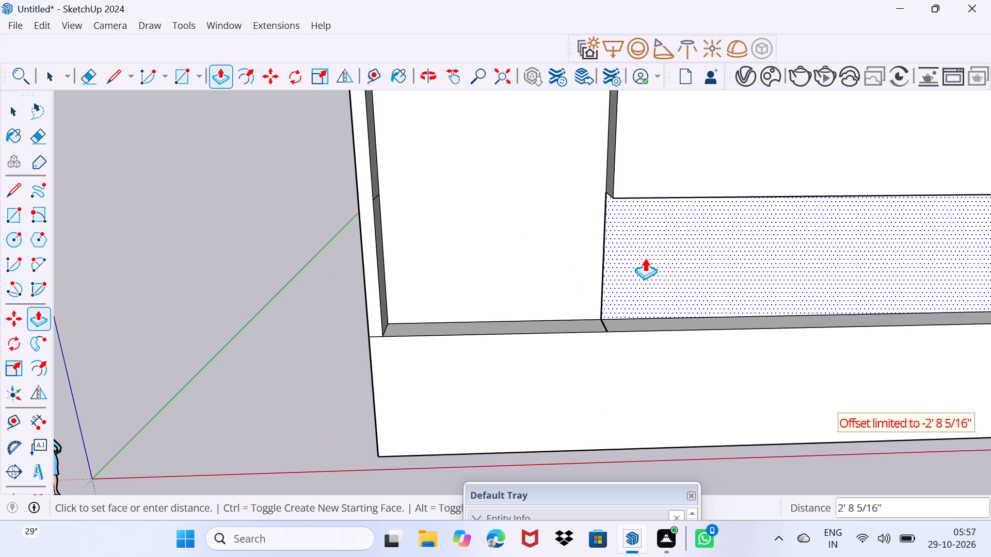
{"action": "left_click", "coordinate": [645, 258]}
Push the wide third-storey front panel inward 2' 8 5/16", flush with the second-storey panel below it.
{"action": "left_click", "coordinate": [640, 138]}
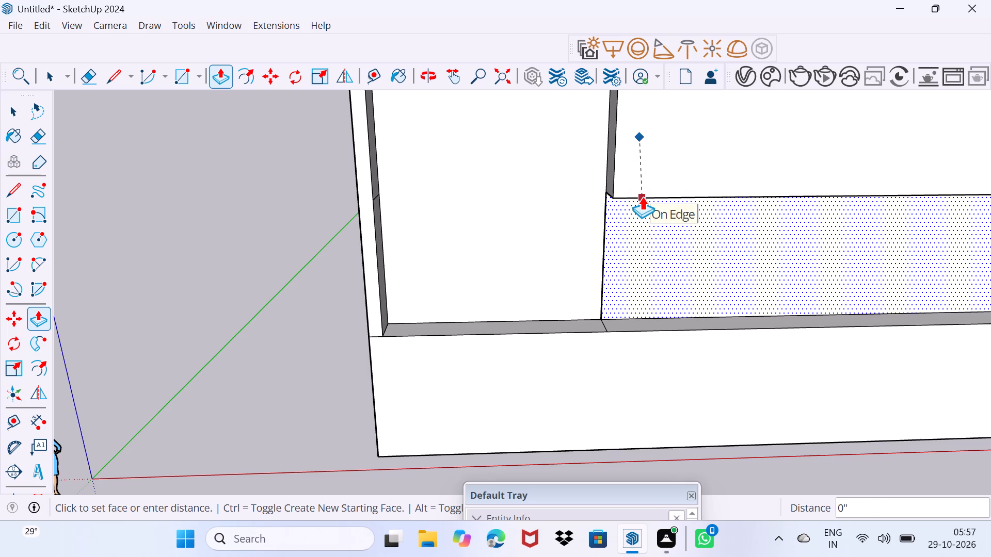
{"action": "key", "text": "Escape"}
{"action": "left_click", "coordinate": [653, 176]}
{"action": "left_click", "coordinate": [653, 245]}
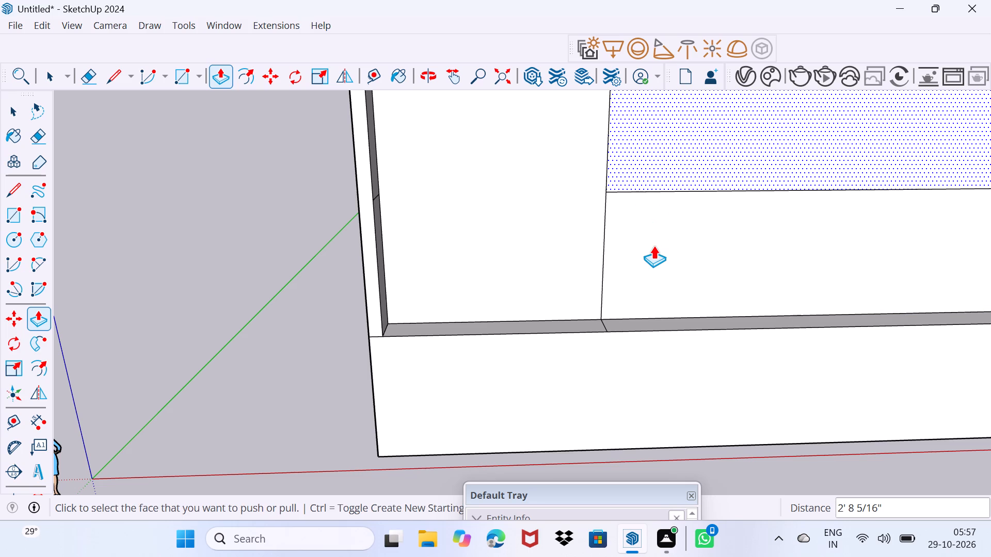
Erase the short leftover edge crossing the ledge at the foot of the line between the tall face and the wide panel.
{"action": "key", "text": "space"}
{"action": "scroll", "coordinate": [504, 423], "scroll_direction": "up", "scroll_amount": 5}
{"action": "middle_click_drag", "start_coordinate": [617, 303], "coordinate": [624, 381]}
{"action": "key", "text": "r"}
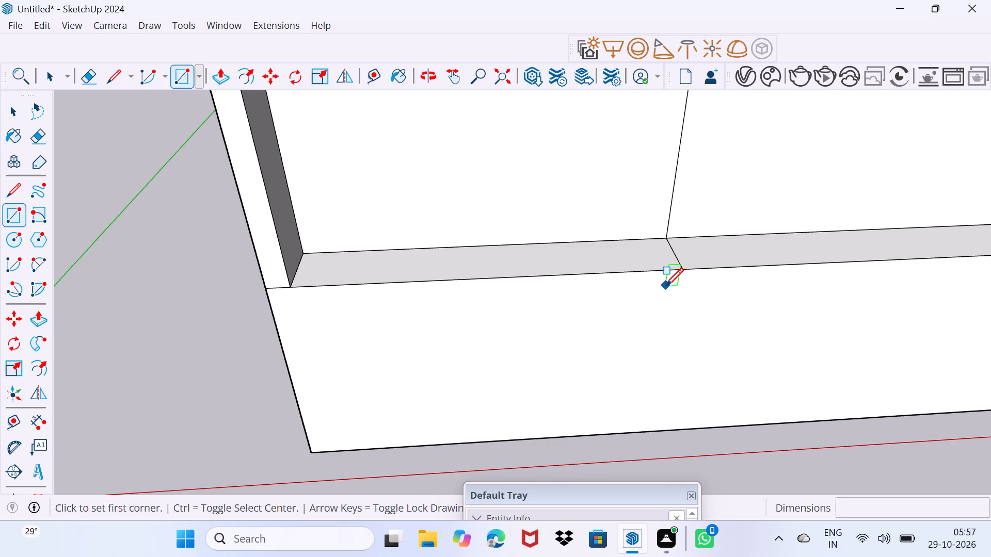
{"action": "key", "text": "e"}
{"action": "left_click_drag", "start_coordinate": [680, 255], "coordinate": [664, 261]}
Pull the tall face beside the corner strip slightly outward from the wide panels, keeping it behind the strip's front.
{"action": "scroll", "coordinate": [661, 260], "scroll_direction": "down", "scroll_amount": 7}
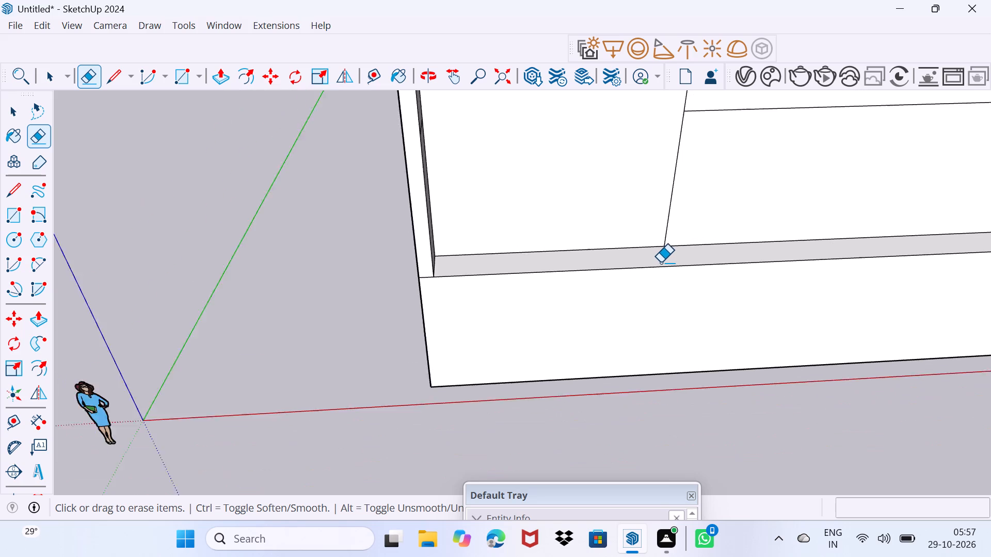
{"action": "scroll", "coordinate": [661, 263], "scroll_direction": "down", "scroll_amount": 3}
{"action": "middle_click_drag", "start_coordinate": [709, 253], "coordinate": [668, 215]}
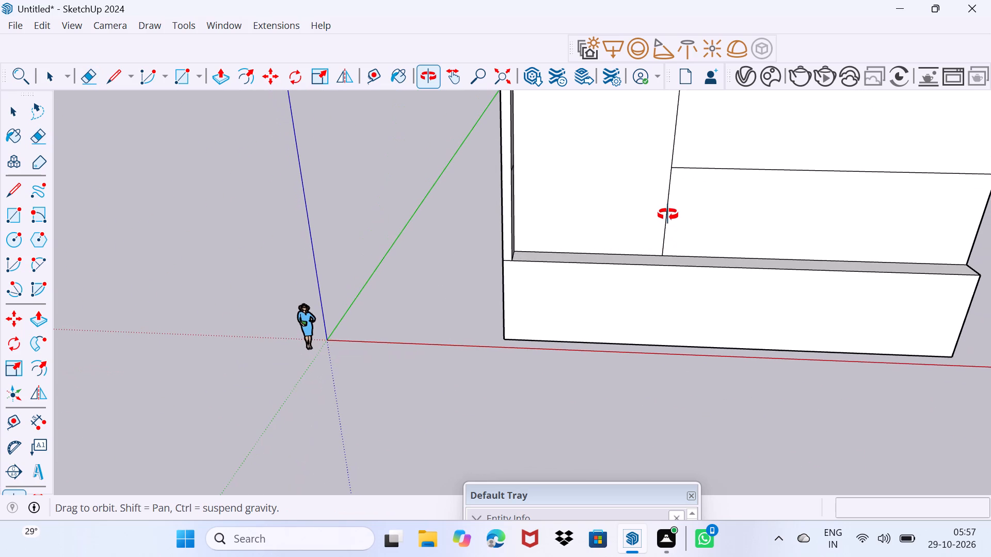
{"action": "middle_click_drag", "start_coordinate": [668, 215], "coordinate": [593, 332]}
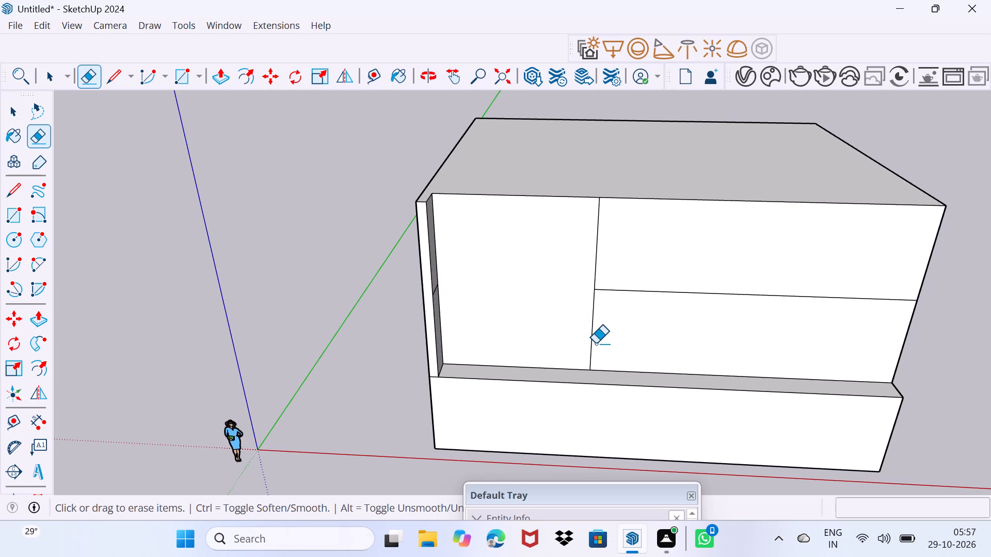
{"action": "key", "text": "space"}
{"action": "scroll", "coordinate": [342, 224], "scroll_direction": "up", "scroll_amount": 3}
{"action": "scroll", "coordinate": [595, 242], "scroll_direction": "up", "scroll_amount": 3}
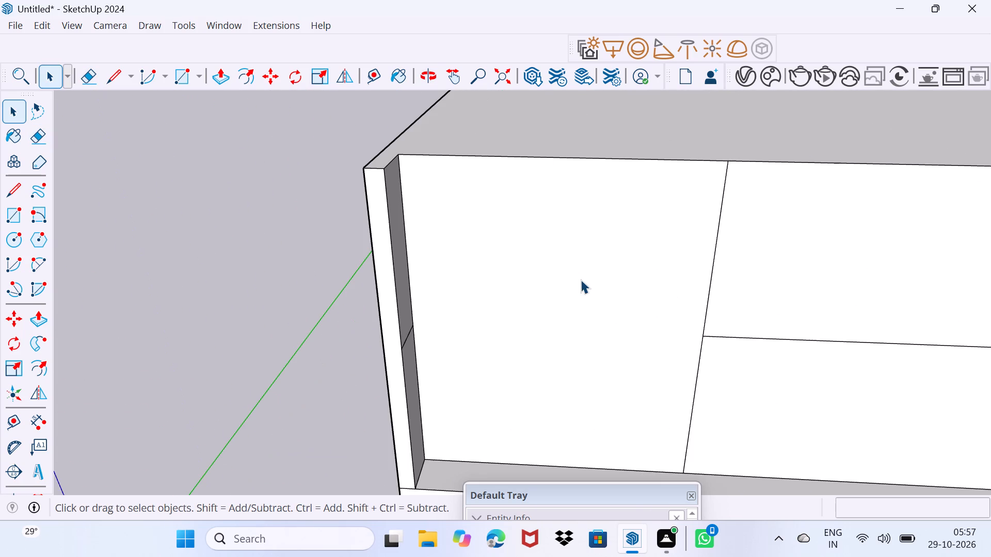
{"action": "left_click", "coordinate": [581, 280]}
{"action": "key", "text": "p"}
{"action": "left_click", "coordinate": [581, 280]}
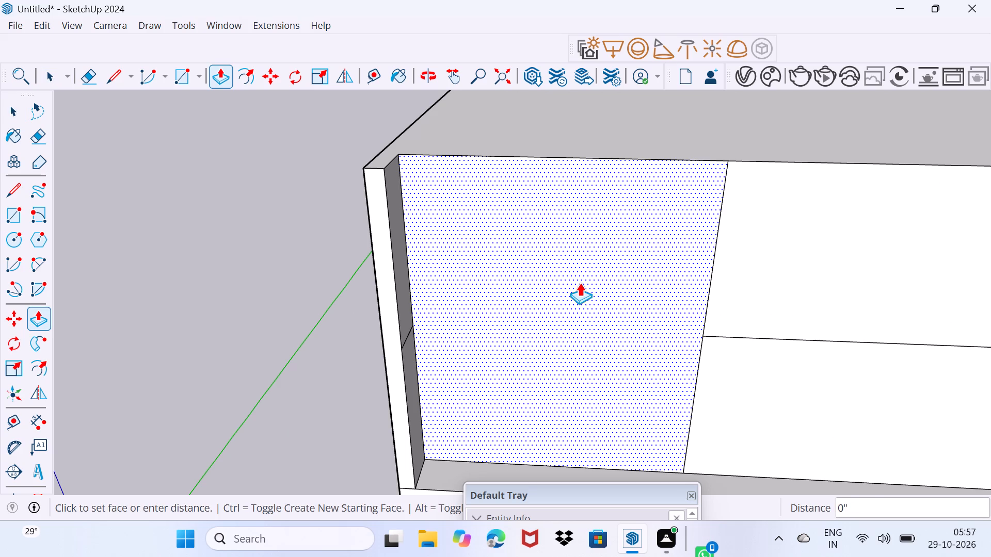
{"action": "left_click", "coordinate": [576, 292]}
{"action": "key", "text": "space"}
{"action": "left_click_drag", "start_coordinate": [555, 321], "coordinate": [559, 263]}
Push the wide second-storey panel inward 3' 7 5/16".
{"action": "scroll", "coordinate": [552, 218], "scroll_direction": "down", "scroll_amount": 7}
{"action": "scroll", "coordinate": [750, 331], "scroll_direction": "up", "scroll_amount": 1}
{"action": "middle_click_drag", "start_coordinate": [750, 331], "coordinate": [583, 302]}
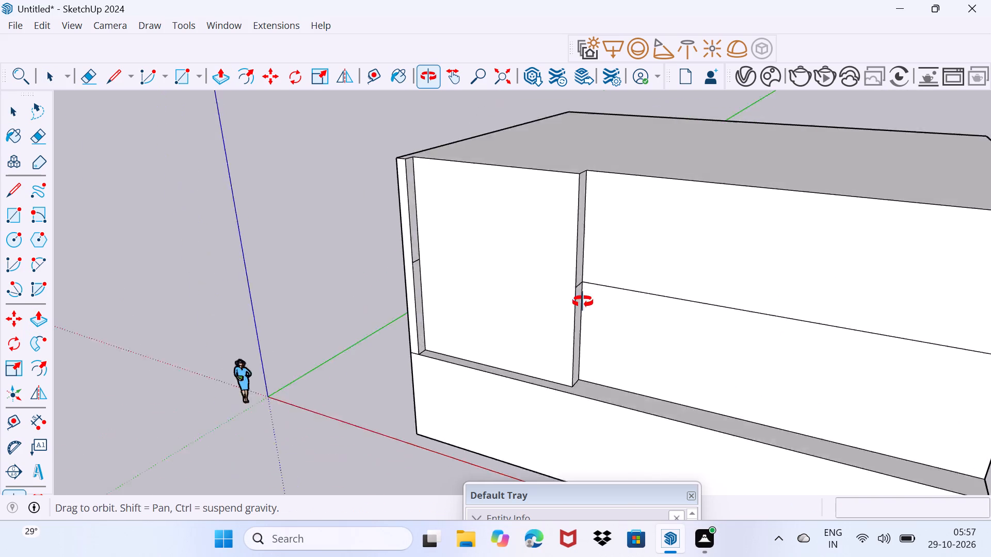
{"action": "middle_click_drag", "start_coordinate": [583, 302], "coordinate": [582, 300]}
{"action": "left_click", "coordinate": [596, 356]}
{"action": "key", "text": "p"}
{"action": "left_click", "coordinate": [596, 356]}
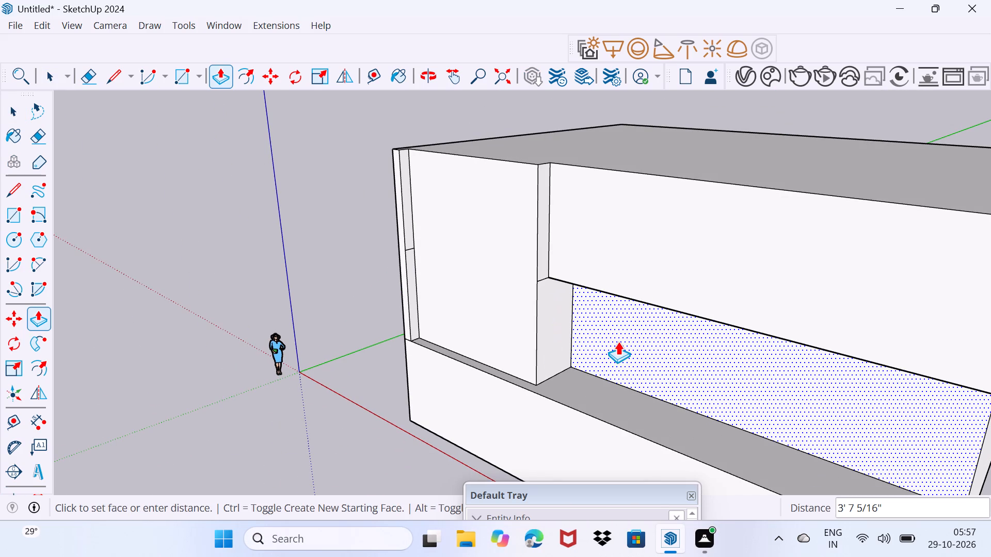
{"action": "left_click", "coordinate": [618, 341]}
{"action": "key", "text": "space"}
Push the wide third-storey panel inward 3' 7 5/16", flush with the second-storey panel.
{"action": "left_click", "coordinate": [665, 252]}
{"action": "key", "text": "p"}
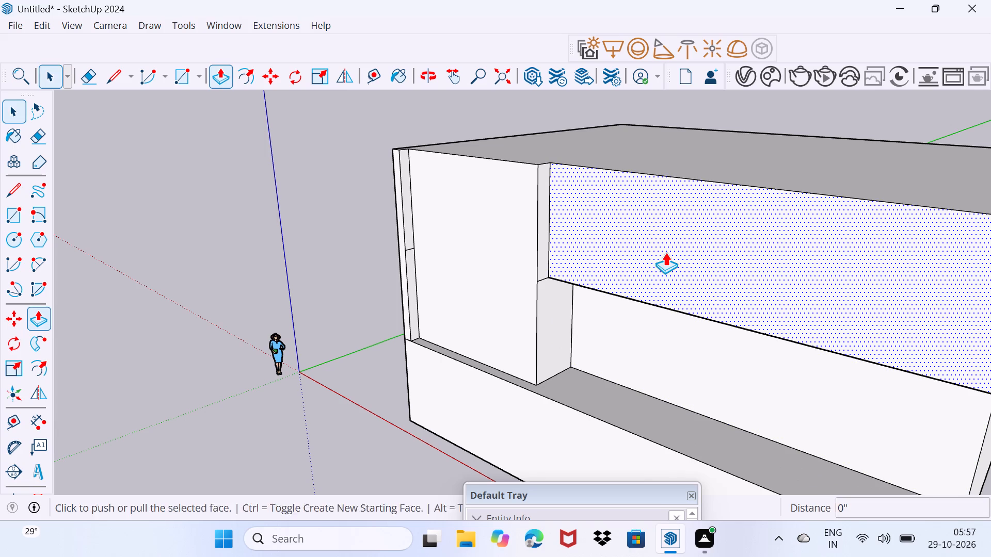
{"action": "left_click", "coordinate": [665, 252]}
{"action": "left_click", "coordinate": [738, 368]}
{"action": "key", "text": "space"}
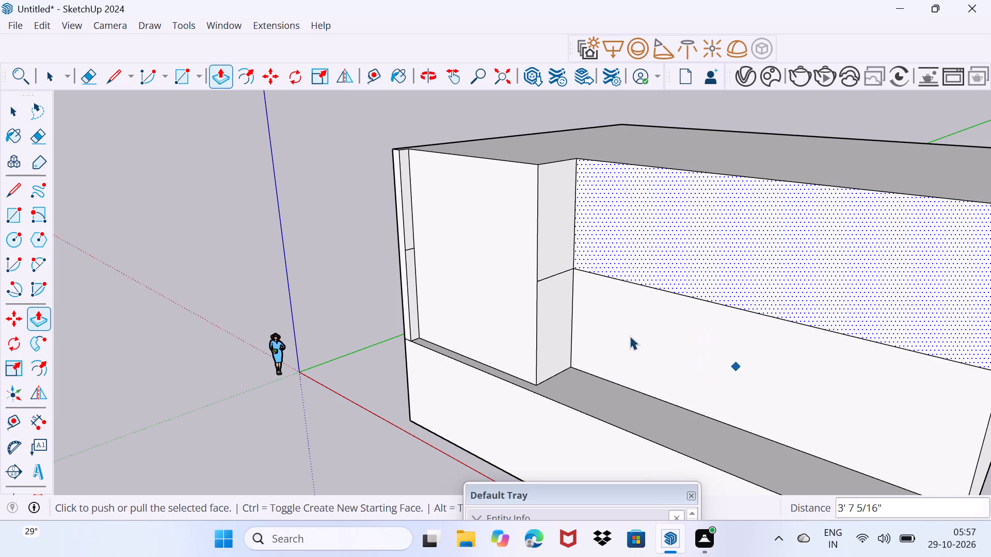
{"action": "key", "text": "space"}
{"action": "left_click", "coordinate": [660, 265]}
{"action": "left_click_drag", "start_coordinate": [622, 358], "coordinate": [659, 289]}
Erase the horizontal seams on the tall face's return wall and on the inner side of the corner fin.
{"action": "scroll", "coordinate": [617, 287], "scroll_direction": "up", "scroll_amount": 4}
{"action": "key", "text": "e"}
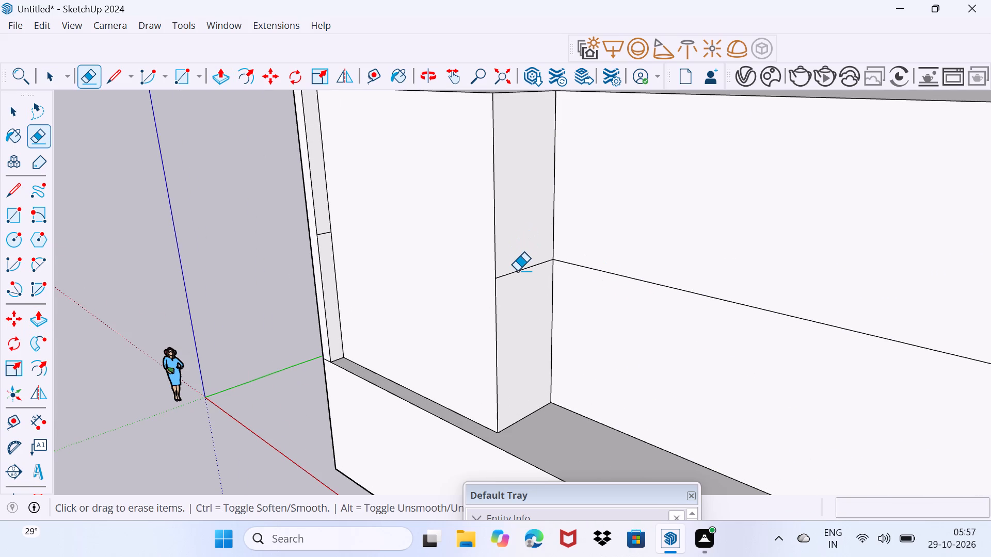
{"action": "left_click", "coordinate": [517, 271]}
{"action": "middle_click_drag", "start_coordinate": [455, 315], "coordinate": [488, 312]}
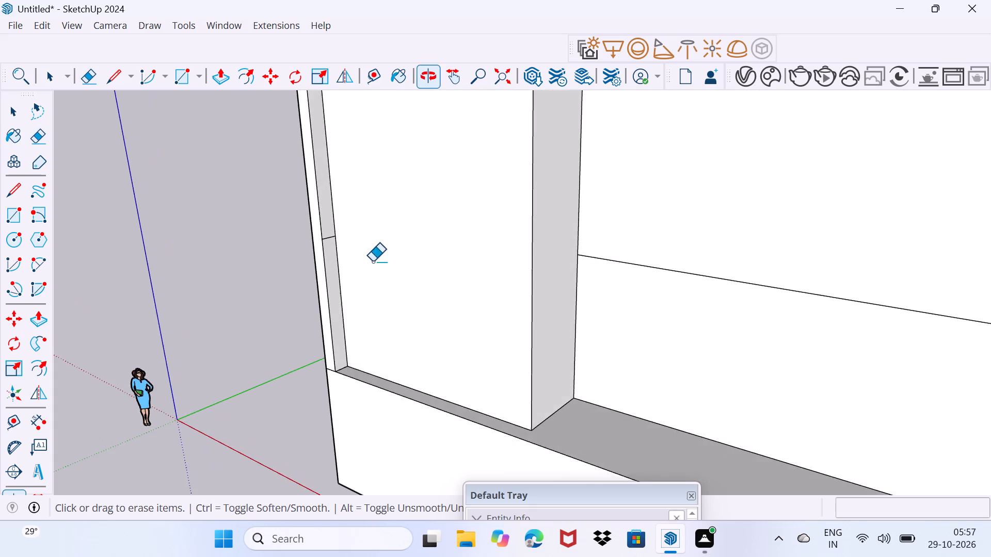
{"action": "scroll", "coordinate": [341, 252], "scroll_direction": "up", "scroll_amount": 3}
{"action": "scroll", "coordinate": [301, 239], "scroll_direction": "up", "scroll_amount": 5}
{"action": "left_click_drag", "start_coordinate": [383, 231], "coordinate": [383, 223]}
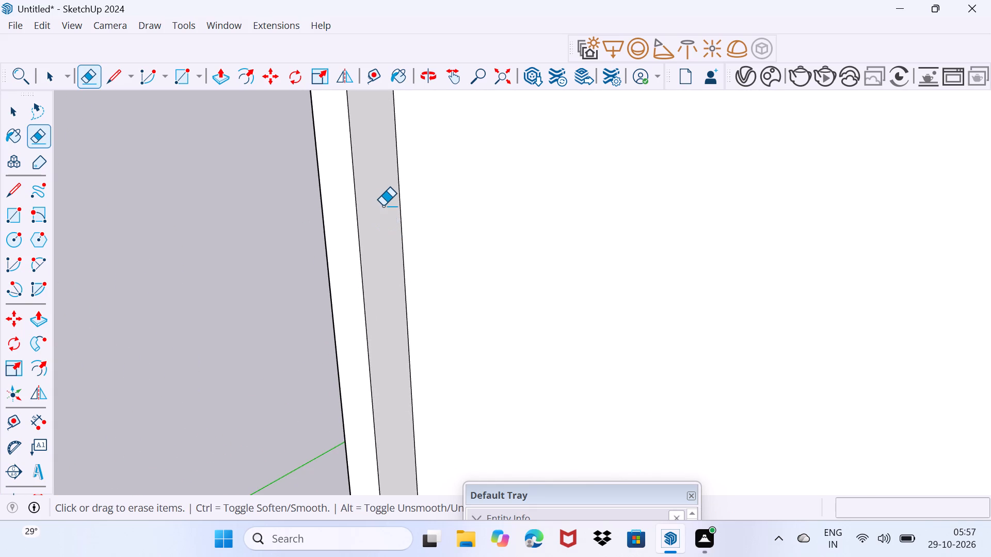
{"action": "key", "text": "space"}
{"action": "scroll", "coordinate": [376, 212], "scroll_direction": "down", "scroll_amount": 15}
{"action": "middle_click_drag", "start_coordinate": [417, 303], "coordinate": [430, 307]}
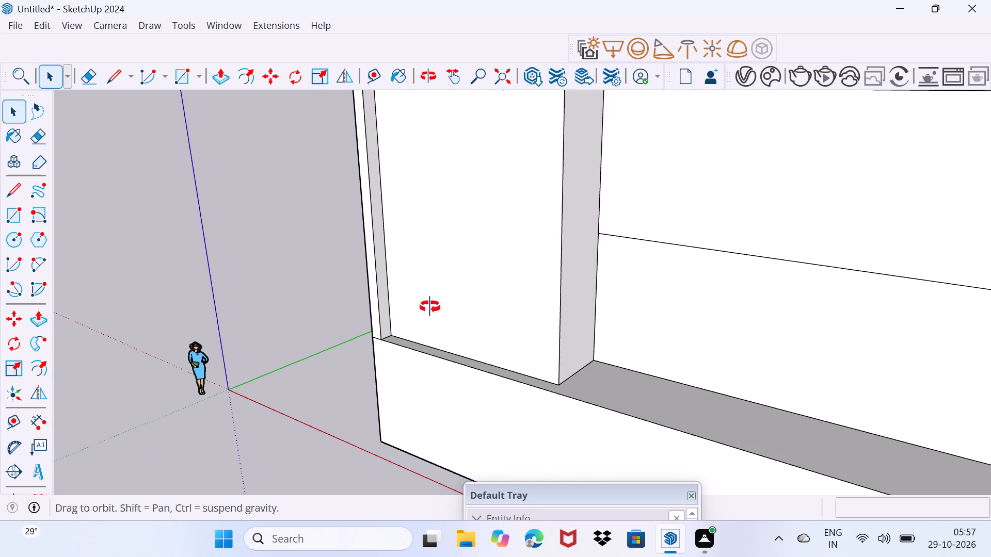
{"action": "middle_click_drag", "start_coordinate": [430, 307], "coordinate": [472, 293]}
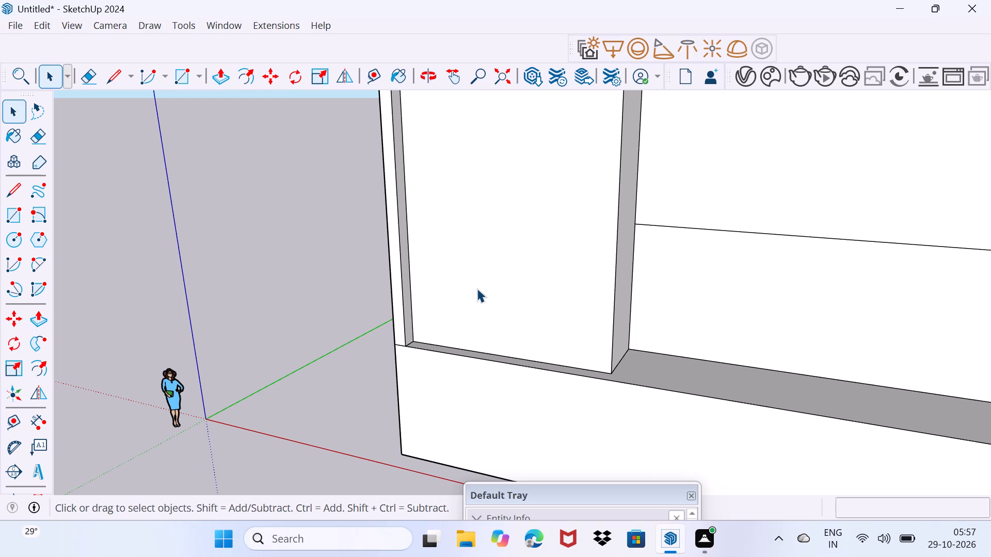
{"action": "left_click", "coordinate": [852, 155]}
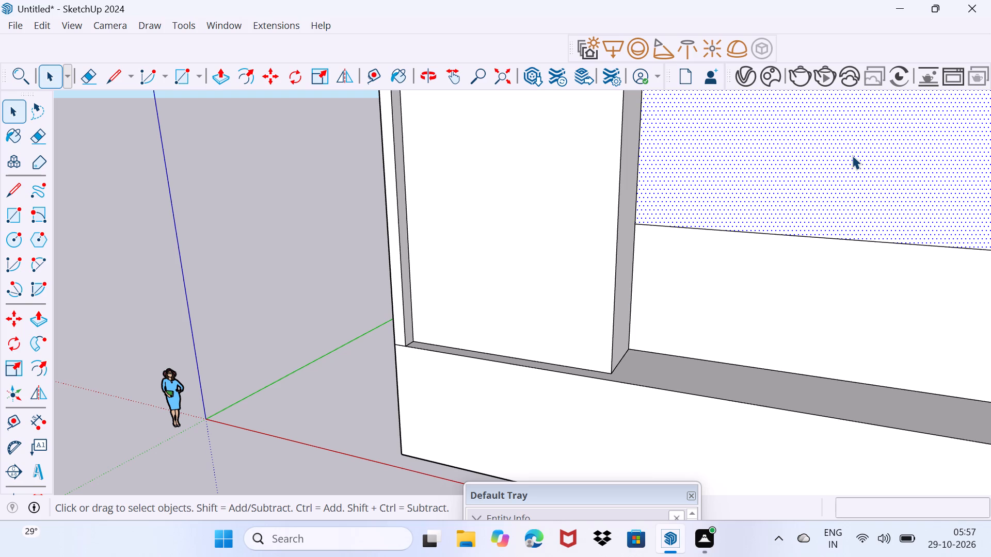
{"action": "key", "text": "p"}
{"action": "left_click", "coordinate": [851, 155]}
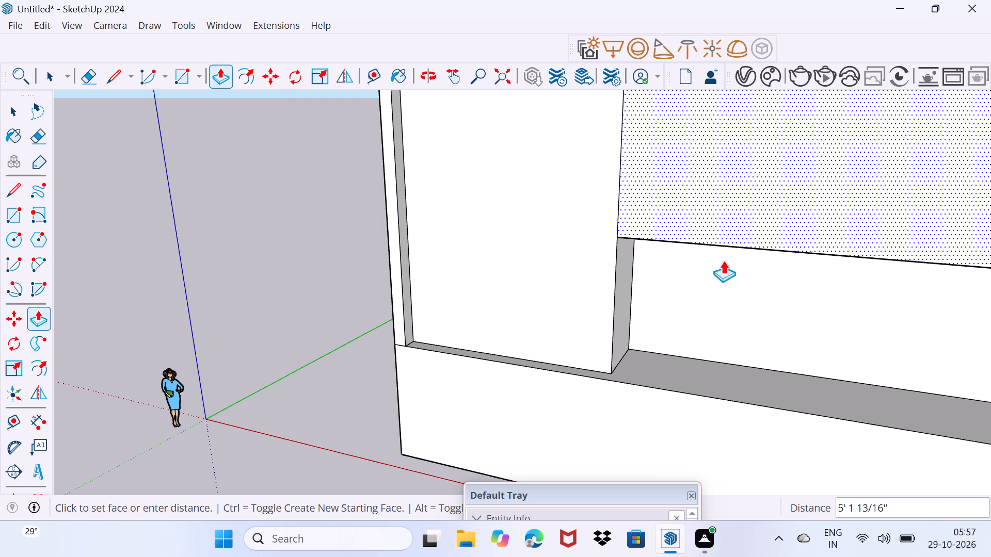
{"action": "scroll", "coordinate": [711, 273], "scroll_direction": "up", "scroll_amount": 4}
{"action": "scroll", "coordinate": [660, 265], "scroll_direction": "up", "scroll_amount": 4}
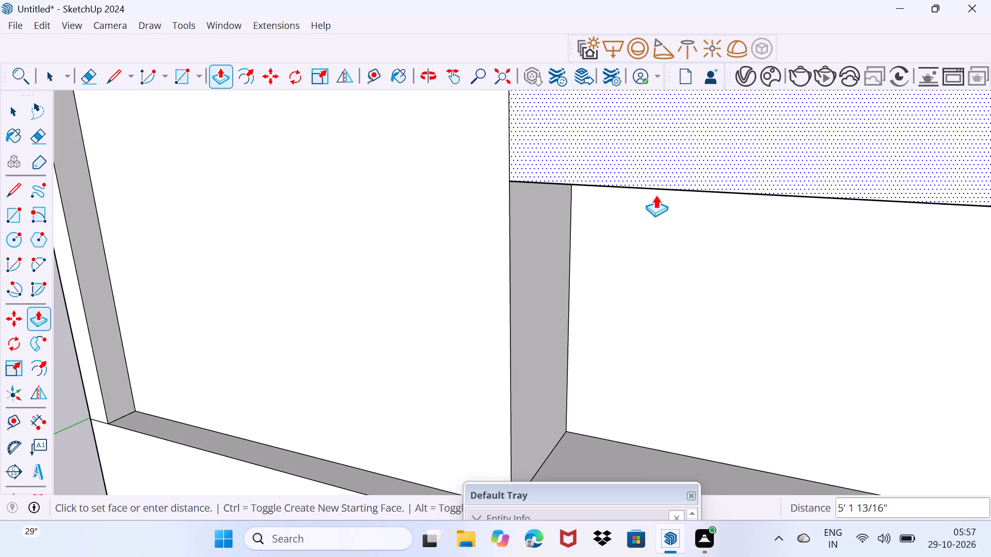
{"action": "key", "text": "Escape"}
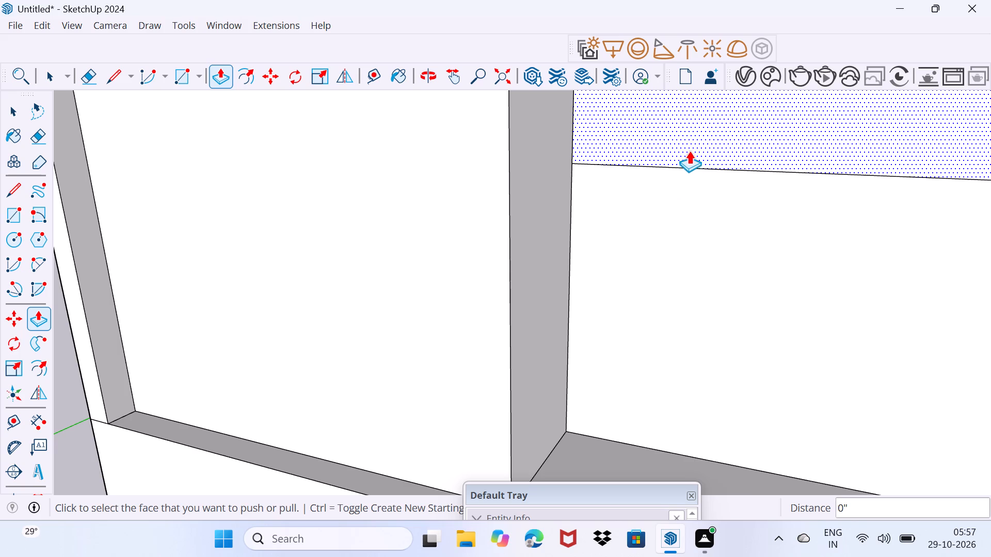
Pull the wide third-storey panel outward 2' 6 1/8" and bring the second-storey panel flush with it.
{"action": "left_click", "coordinate": [686, 139]}
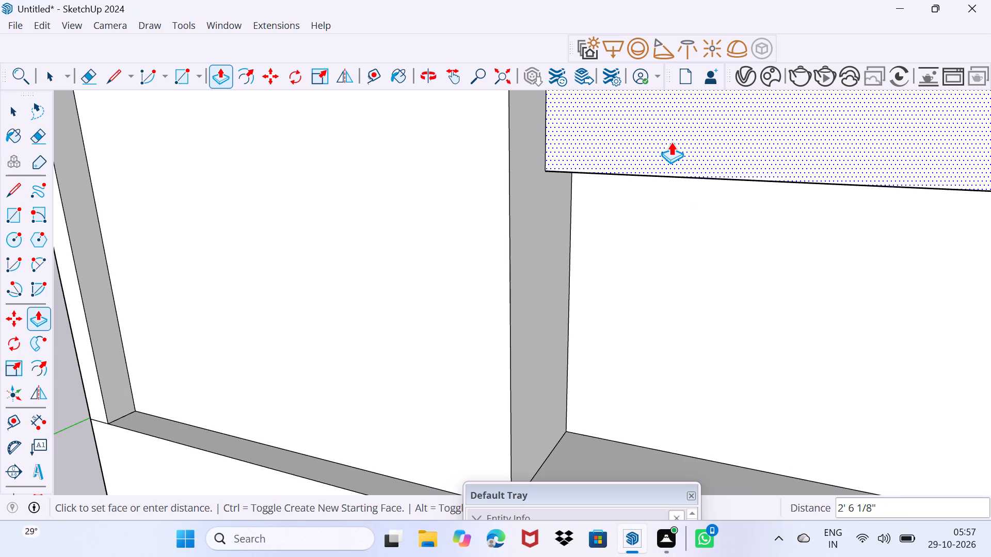
{"action": "left_click", "coordinate": [671, 142]}
{"action": "left_click", "coordinate": [695, 227]}
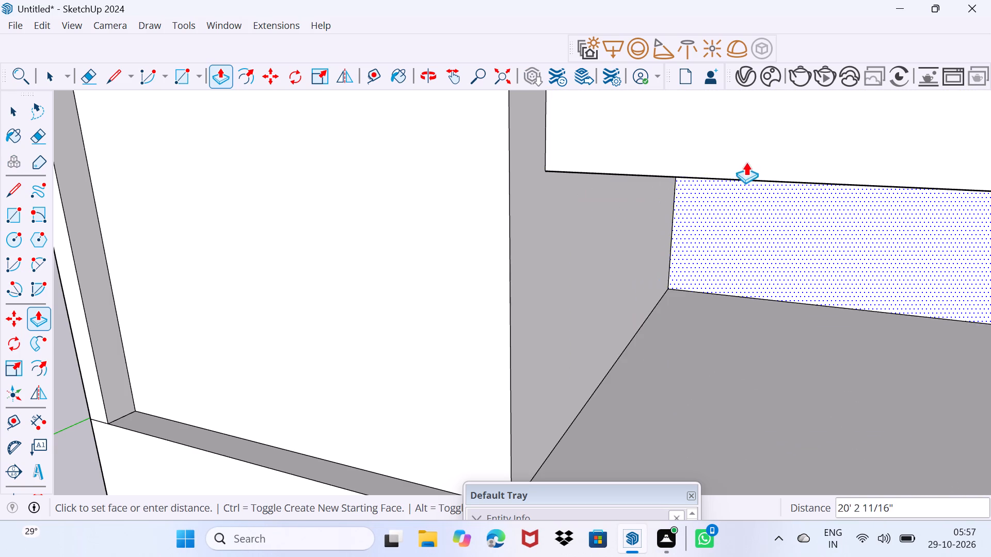
{"action": "left_click", "coordinate": [760, 175]}
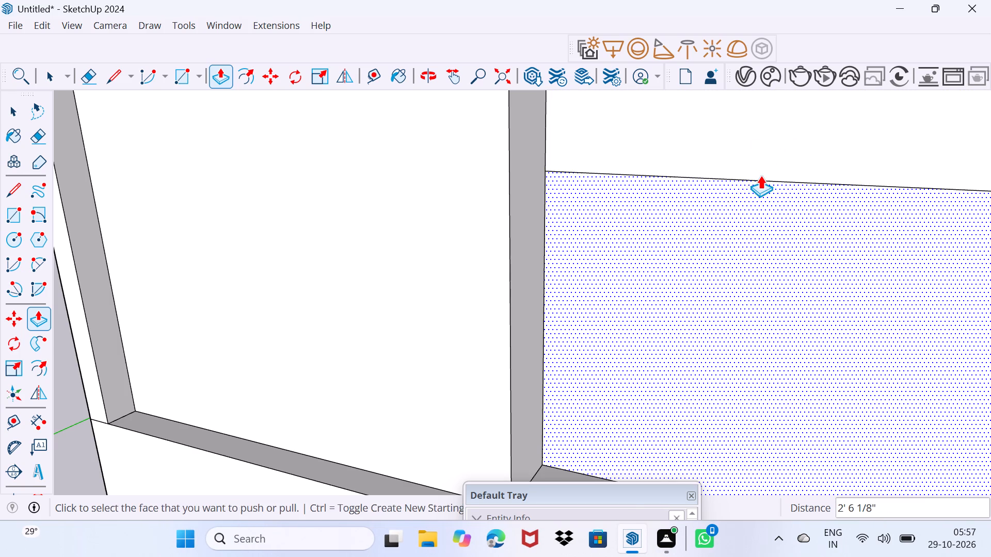
{"action": "key", "text": "space"}
{"action": "left_click_drag", "start_coordinate": [714, 244], "coordinate": [729, 228]}
Copy both segments of the wide panels' outer vertical edge 1' inward at the building's opposite corner.
{"action": "scroll", "coordinate": [724, 221], "scroll_direction": "down", "scroll_amount": 3}
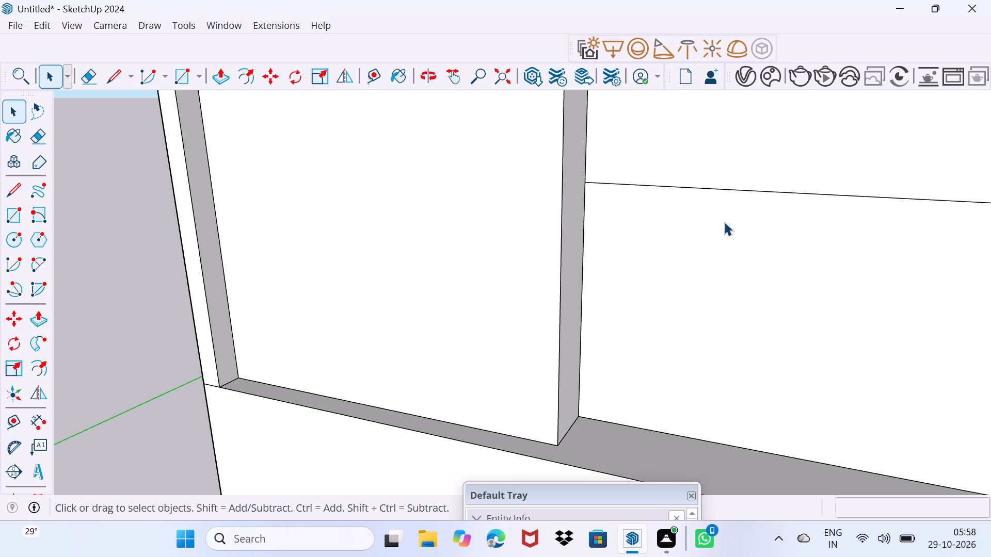
{"action": "middle_click_drag", "start_coordinate": [714, 229], "coordinate": [807, 232]}
{"action": "scroll", "coordinate": [807, 232], "scroll_direction": "down", "scroll_amount": 5}
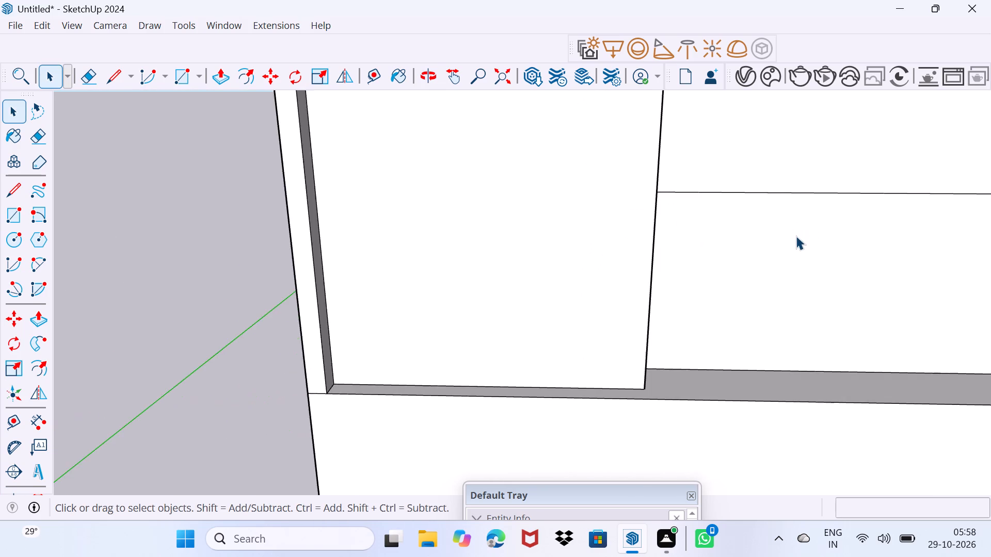
{"action": "scroll", "coordinate": [796, 236], "scroll_direction": "down", "scroll_amount": 2}
{"action": "middle_click_drag", "start_coordinate": [796, 236], "coordinate": [190, 269], "text": "shift"}
{"action": "middle_click_drag", "start_coordinate": [194, 274], "coordinate": [247, 267]}
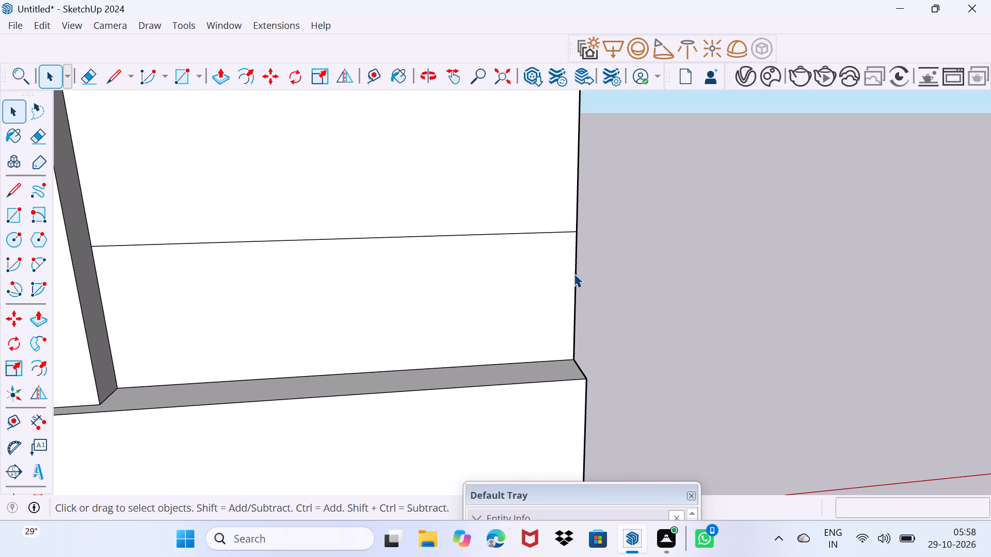
{"action": "left_click", "coordinate": [574, 273]}
{"action": "left_click", "coordinate": [579, 219], "text": "ctrl"}
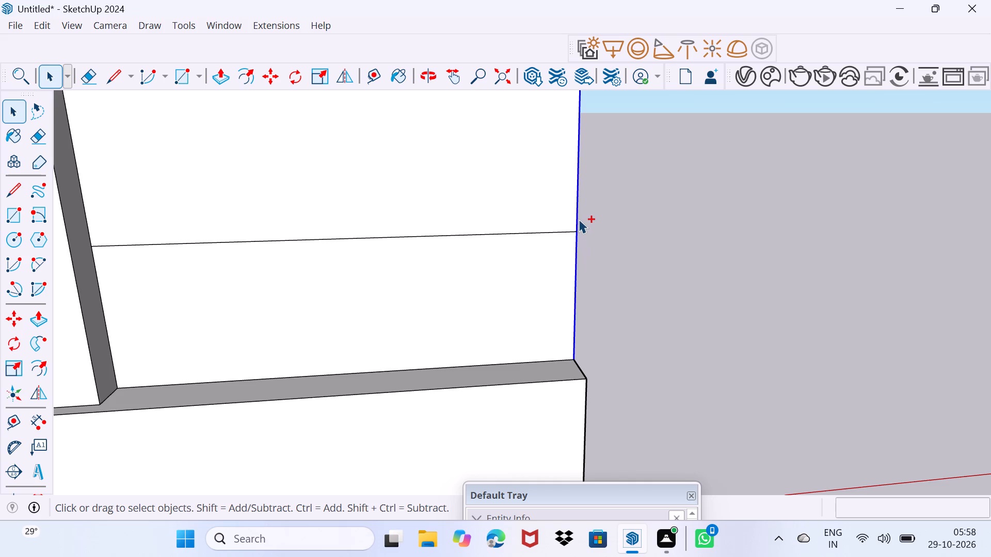
{"action": "key", "text": "m"}
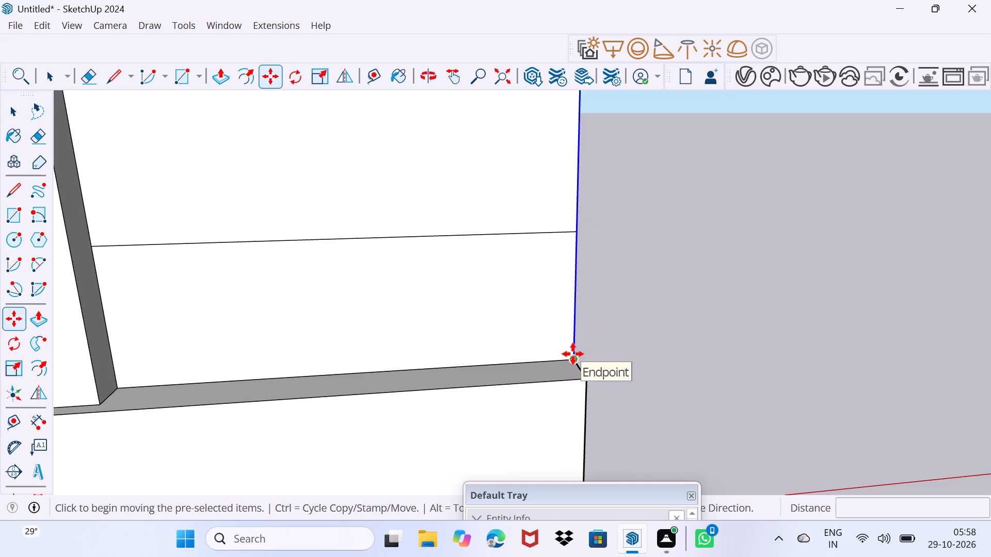
{"action": "left_click", "coordinate": [573, 354]}
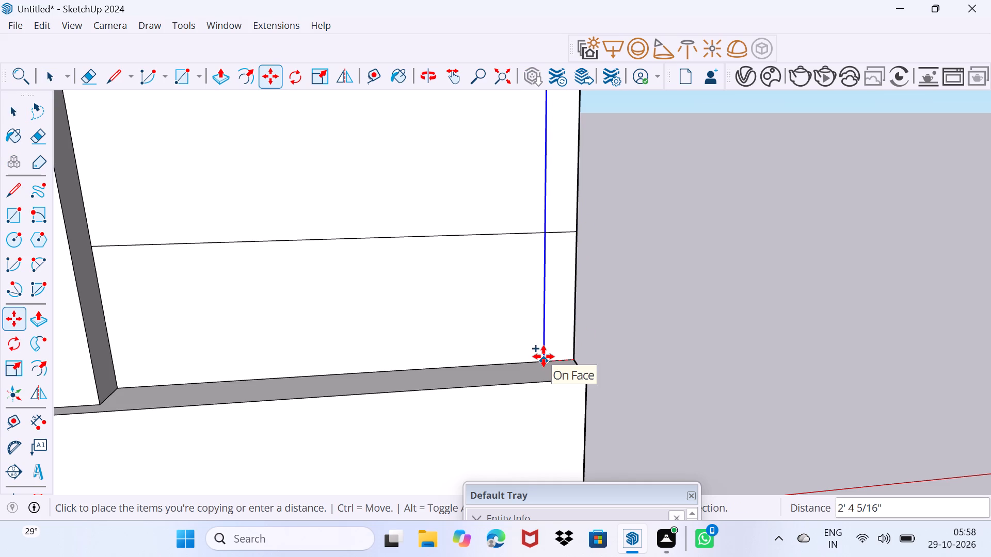
{"action": "type", "text": "1'"}
{"action": "key", "text": "Return"}
{"action": "key", "text": "space"}
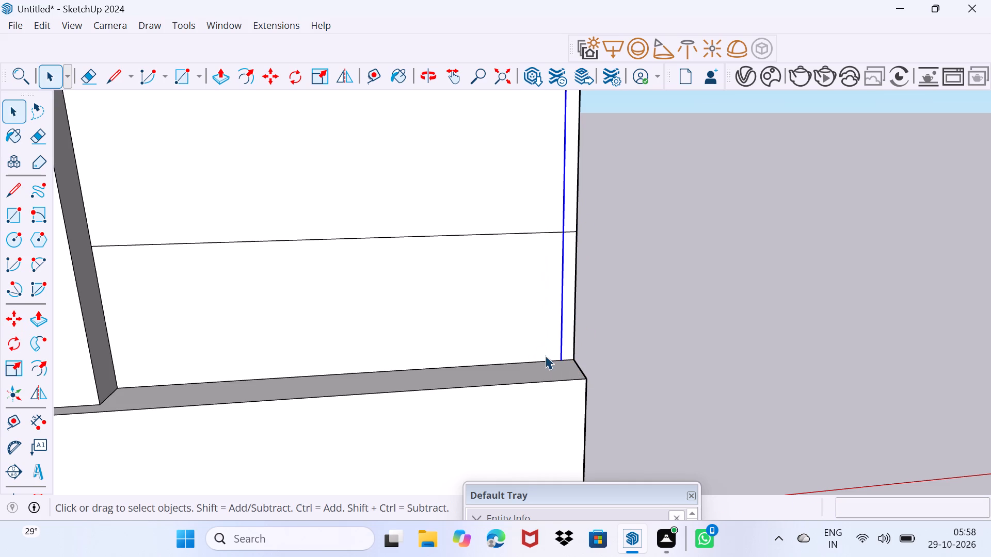
Pull both segments of the 1' wide corner strip out 3' 9 1/2", flush with the ground-storey front face.
{"action": "scroll", "coordinate": [572, 327], "scroll_direction": "up", "scroll_amount": 2}
{"action": "left_click", "coordinate": [570, 327]}
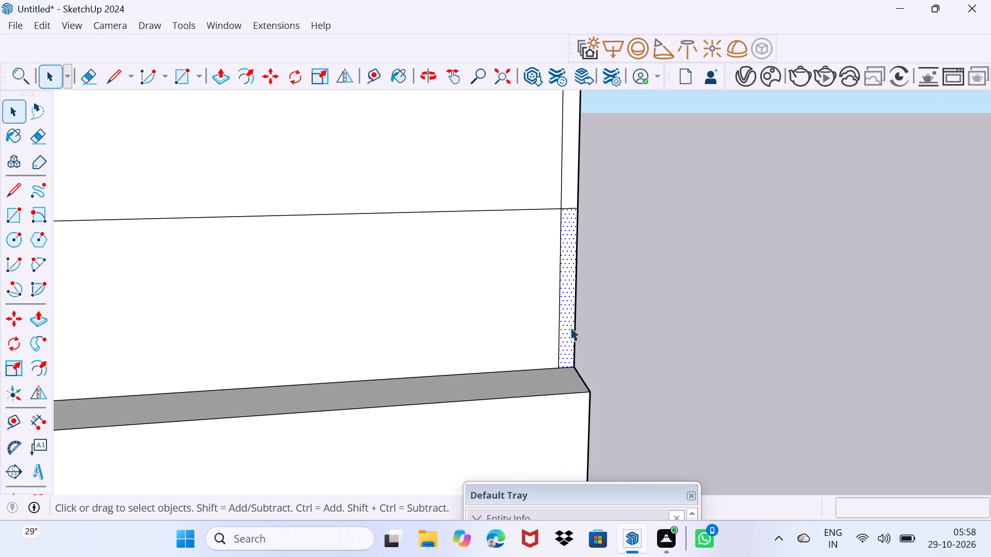
{"action": "key", "text": "p"}
{"action": "left_click", "coordinate": [570, 327]}
{"action": "left_click", "coordinate": [573, 391]}
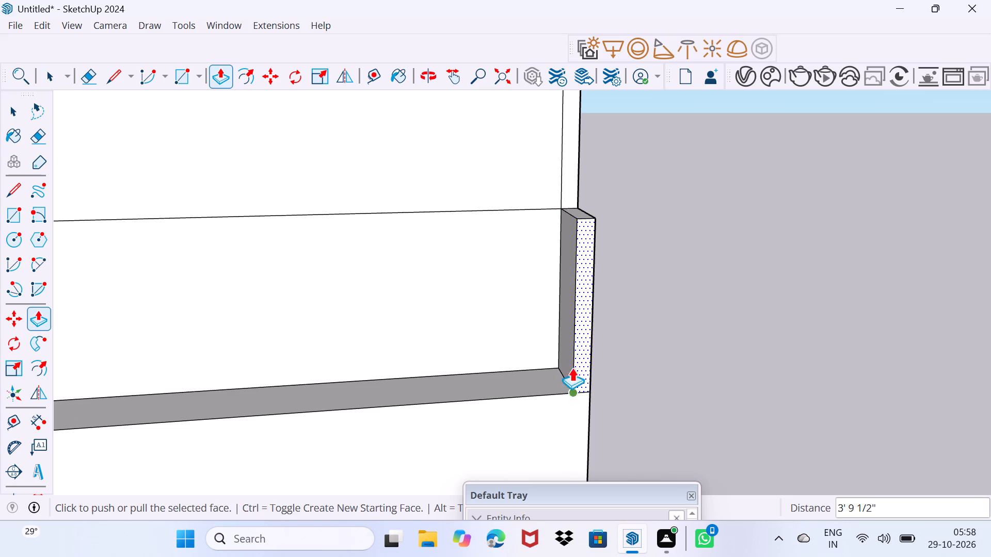
{"action": "key", "text": "Escape"}
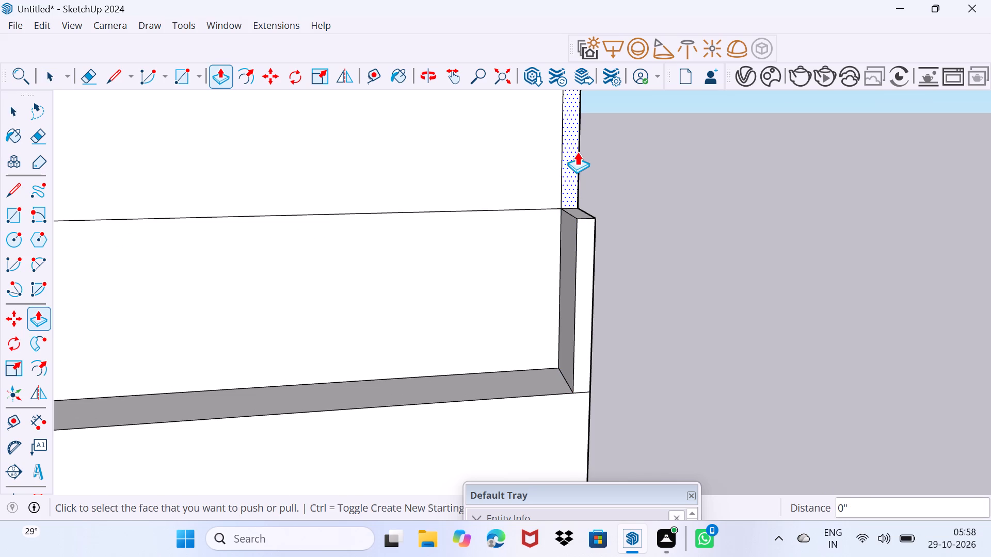
{"action": "left_click", "coordinate": [577, 150]}
{"action": "left_click", "coordinate": [592, 245]}
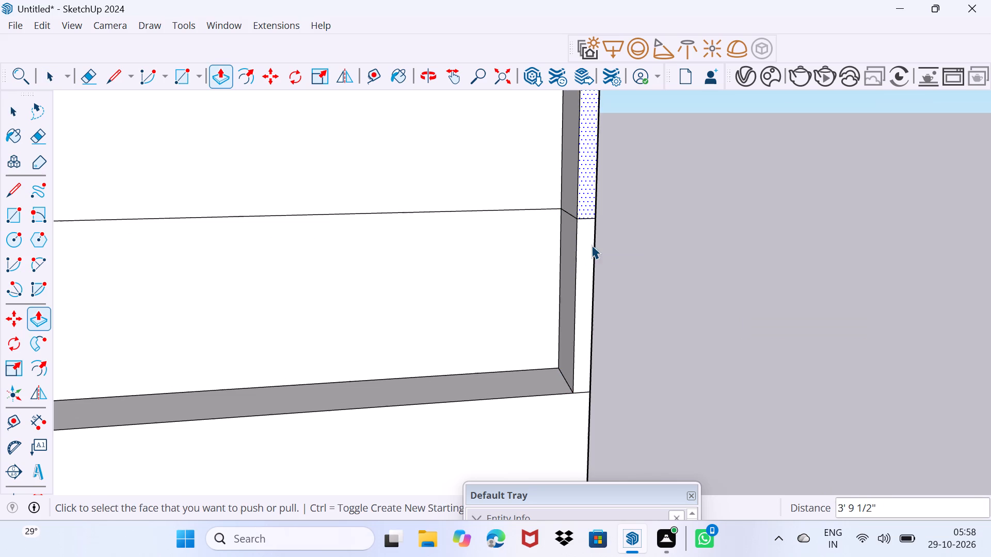
Erase the horizontal seams on the inner side and front face of the 1' wide corner fin.
{"action": "key", "text": "space"}
{"action": "left_click_drag", "start_coordinate": [581, 245], "coordinate": [587, 216]}
{"action": "type", "text": "we"}
{"action": "scroll", "coordinate": [569, 212], "scroll_direction": "up", "scroll_amount": 10}
{"action": "left_click_drag", "start_coordinate": [569, 215], "coordinate": [569, 219]}
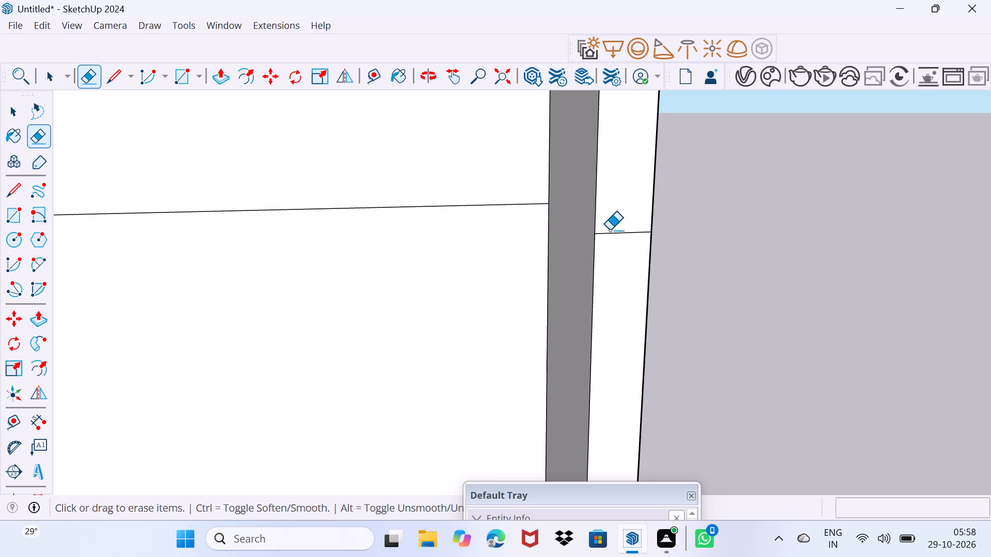
{"action": "left_click_drag", "start_coordinate": [611, 230], "coordinate": [608, 273]}
Copy the horizontal seam between the wide second- and third-storey panels 8" upward.
{"action": "scroll", "coordinate": [605, 276], "scroll_direction": "down", "scroll_amount": 13}
{"action": "middle_click", "coordinate": [605, 279]}
{"action": "middle_click_drag", "start_coordinate": [601, 283], "coordinate": [438, 266]}
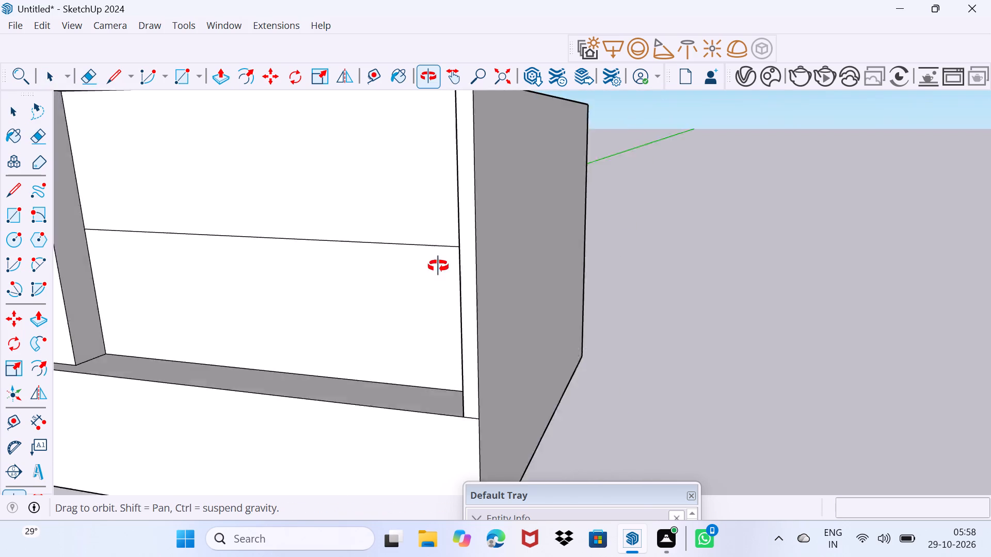
{"action": "middle_click_drag", "start_coordinate": [438, 266], "coordinate": [562, 274]}
{"action": "scroll", "coordinate": [562, 274], "scroll_direction": "down", "scroll_amount": 6}
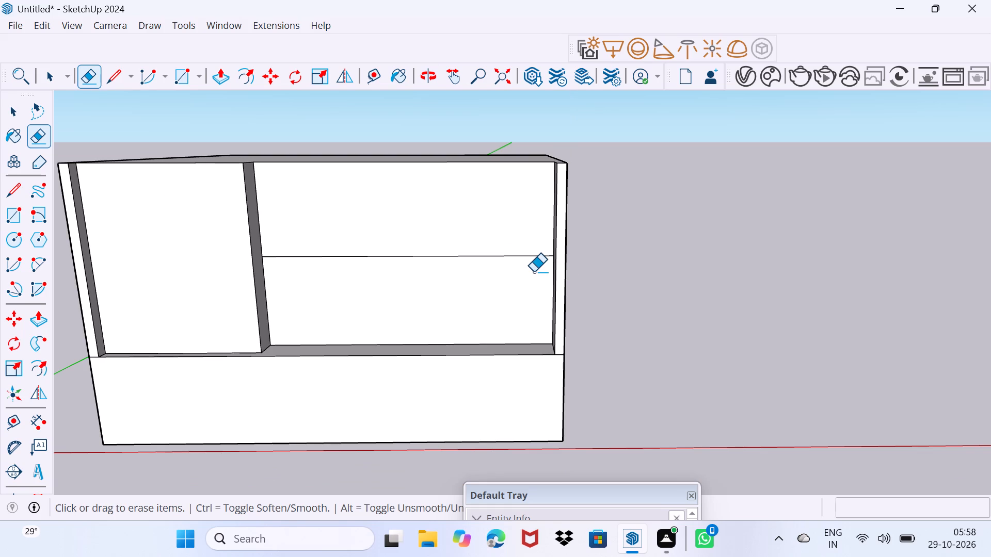
{"action": "middle_click_drag", "start_coordinate": [442, 255], "coordinate": [479, 258]}
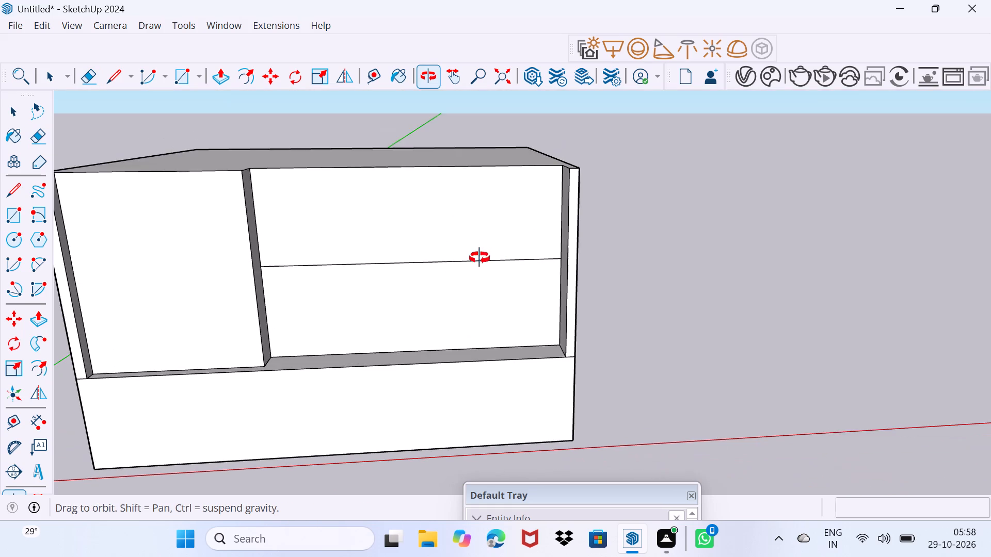
{"action": "middle_click_drag", "start_coordinate": [479, 258], "coordinate": [499, 221]}
{"action": "scroll", "coordinate": [367, 253], "scroll_direction": "up", "scroll_amount": 1}
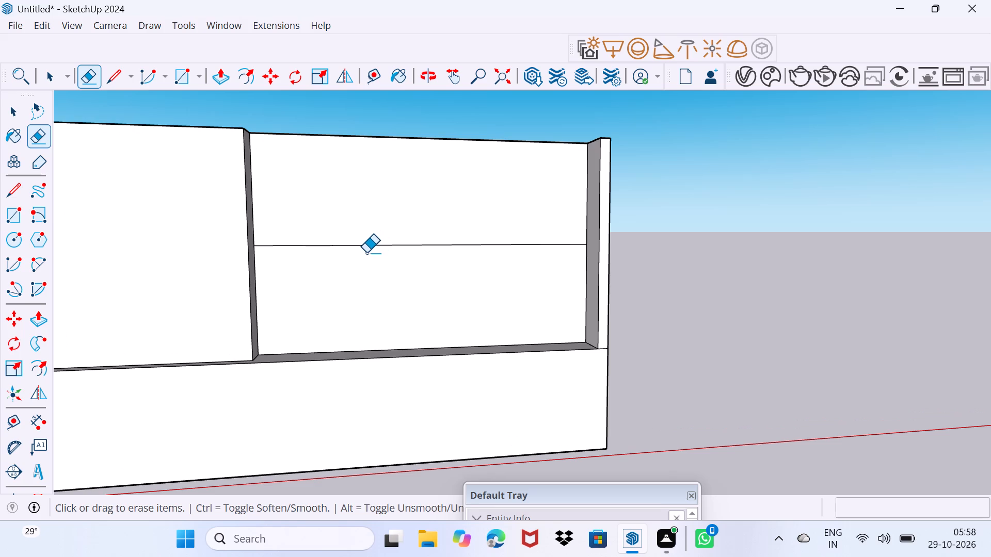
{"action": "key", "text": "space"}
{"action": "key", "text": "space"}
{"action": "scroll", "coordinate": [335, 248], "scroll_direction": "up", "scroll_amount": 1}
{"action": "left_click", "coordinate": [335, 247]}
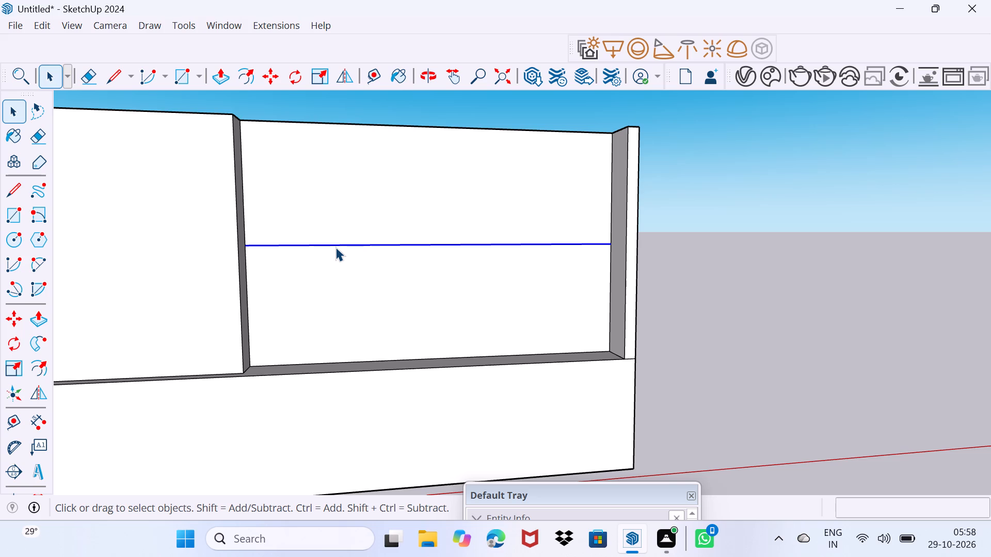
{"action": "key", "text": "m"}
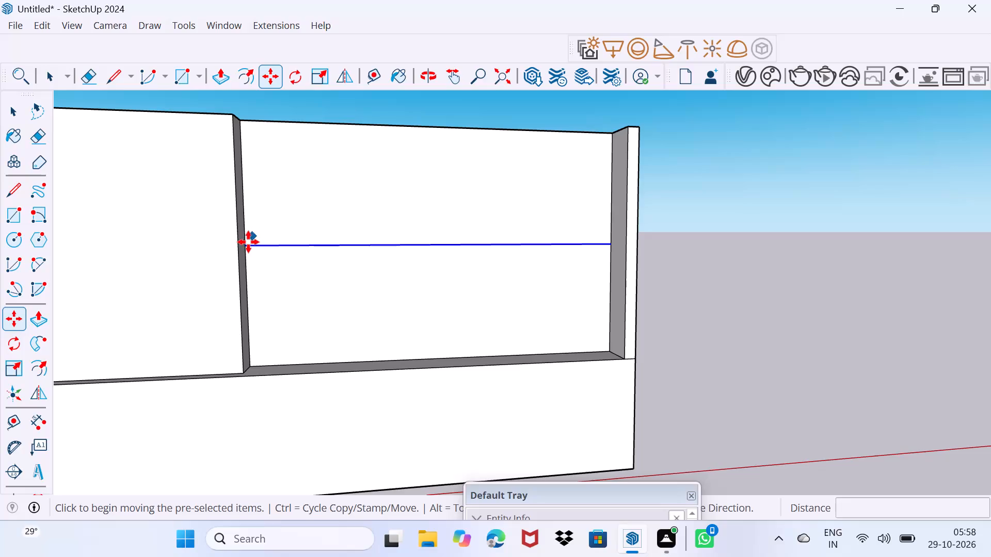
{"action": "left_click", "coordinate": [247, 244]}
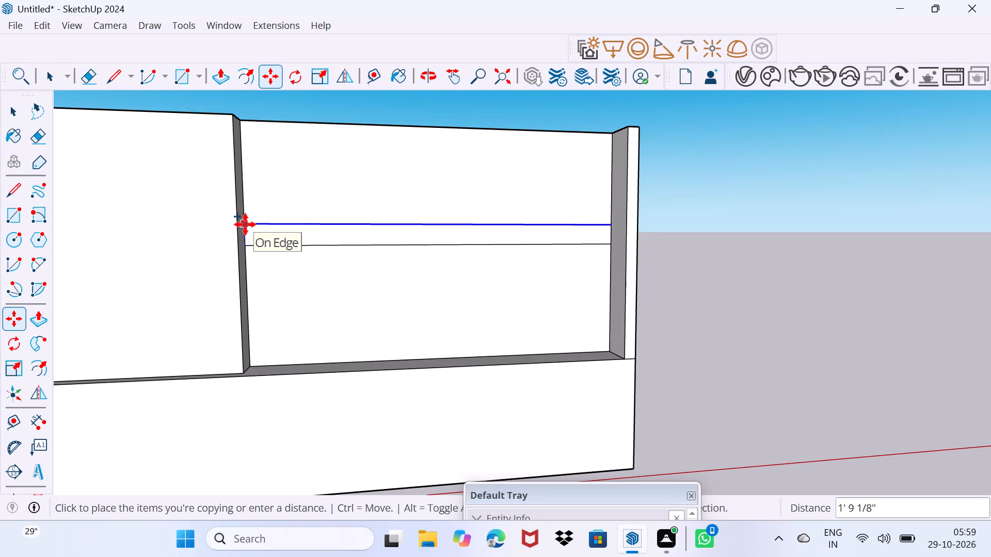
{"action": "key", "text": "8"}
{"action": "key", "text": "shift+quotedbl"}
{"action": "key", "text": "Return"}
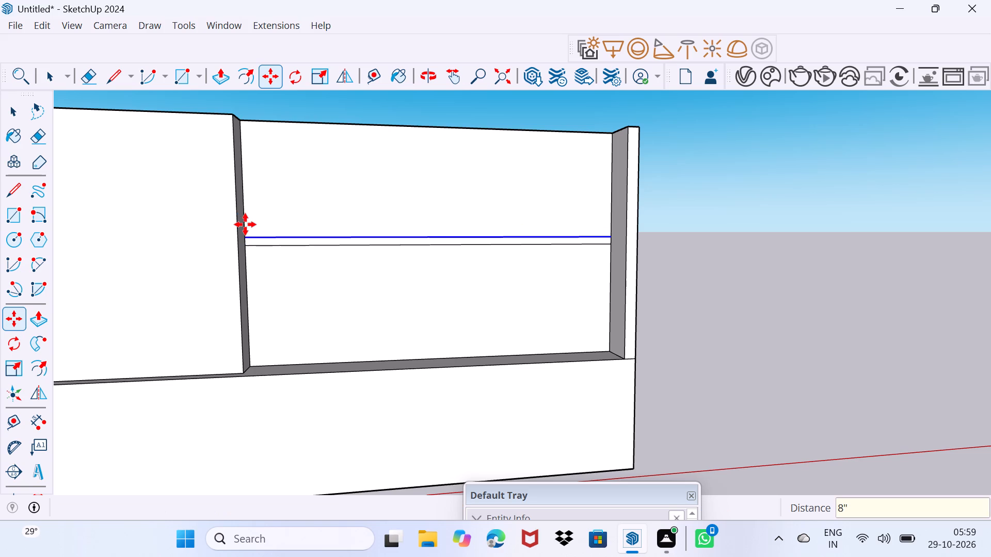
{"action": "key", "text": "space"}
{"action": "left_click_drag", "start_coordinate": [273, 336], "coordinate": [335, 275]}
Draw a short vertical line across the 8" strip, slightly past its midpoint toward the 1' wide corner fin.
{"action": "scroll", "coordinate": [331, 273], "scroll_direction": "up", "scroll_amount": 1}
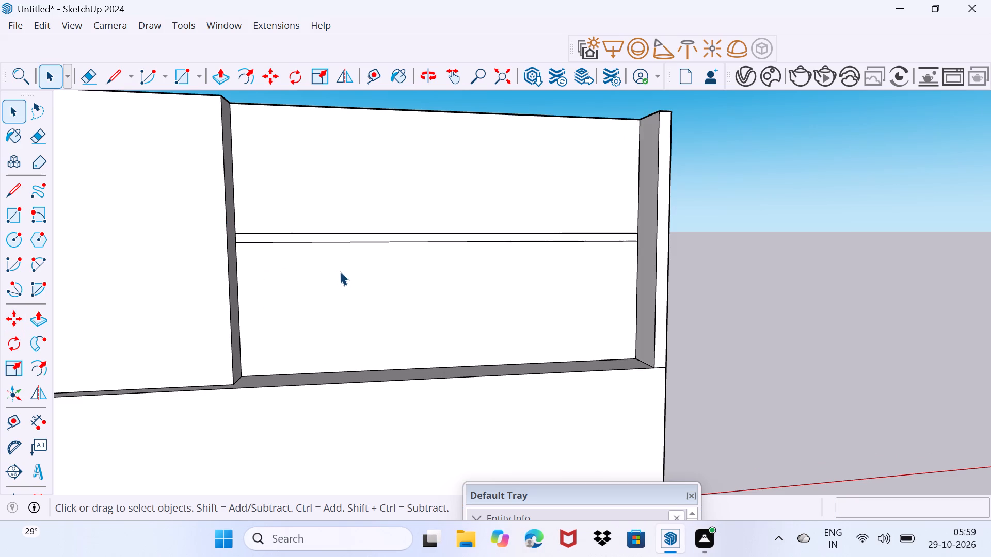
{"action": "key", "text": "l"}
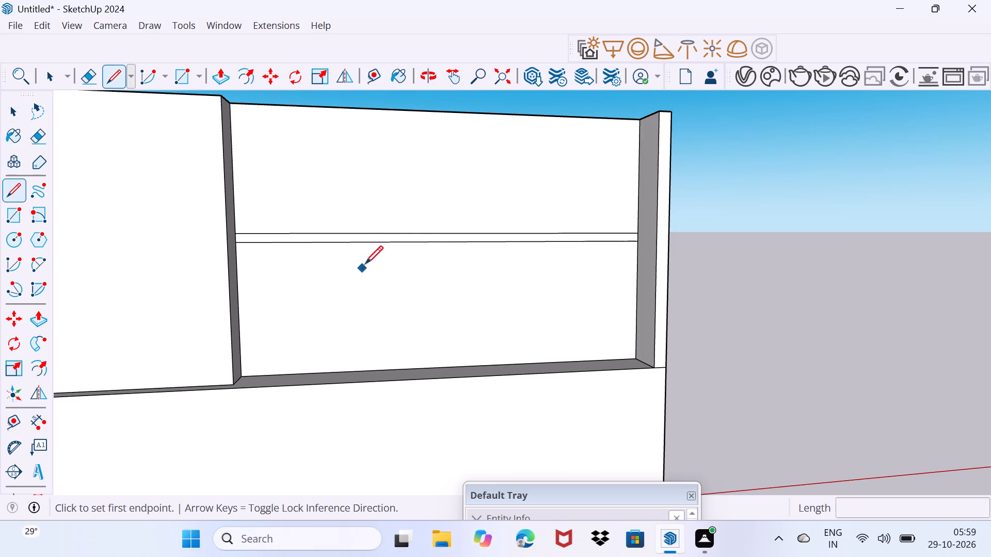
{"action": "left_click", "coordinate": [463, 234]}
{"action": "left_click", "coordinate": [464, 243]}
{"action": "key", "text": "space"}
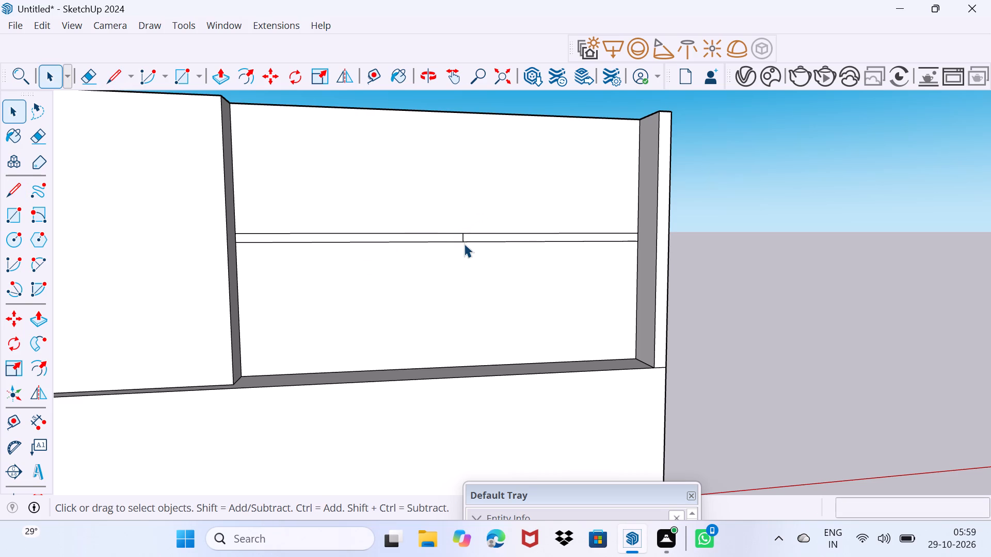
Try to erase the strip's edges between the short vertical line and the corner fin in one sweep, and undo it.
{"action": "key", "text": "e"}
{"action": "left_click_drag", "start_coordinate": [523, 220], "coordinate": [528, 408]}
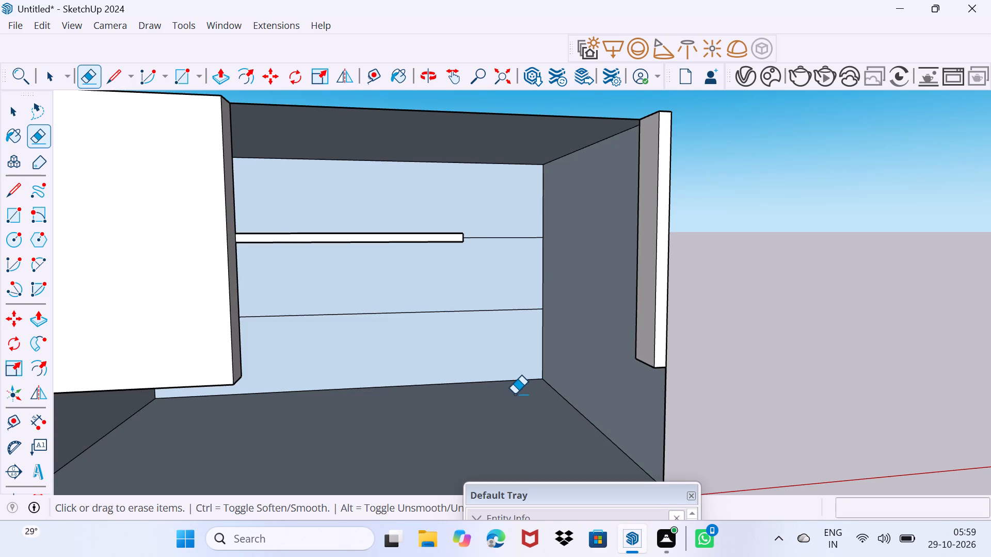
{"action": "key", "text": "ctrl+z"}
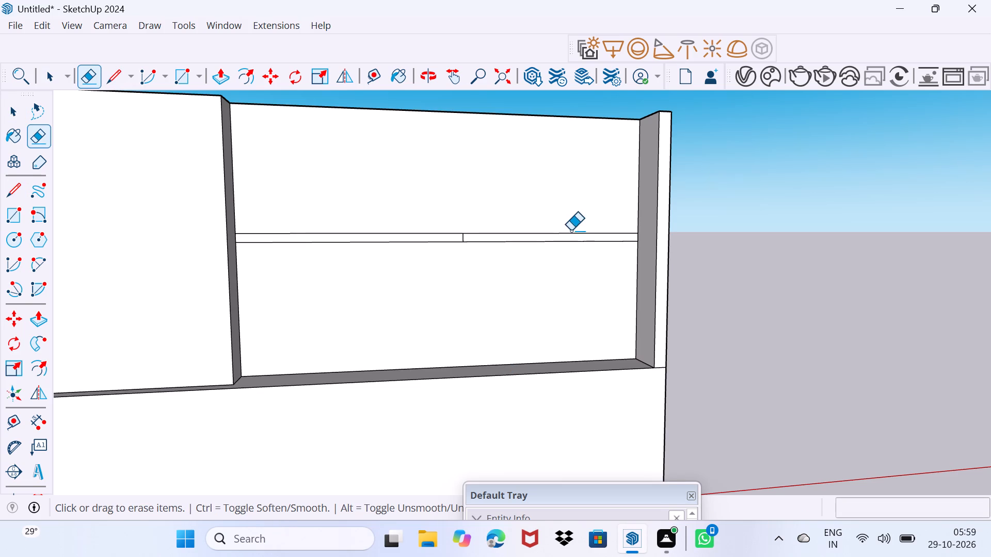
Erase the strip's upper and lower edges between the short vertical line and the corner fin.
{"action": "left_click_drag", "start_coordinate": [566, 232], "coordinate": [565, 237]}
{"action": "key", "text": "3"}
{"action": "left_click", "coordinate": [561, 241]}
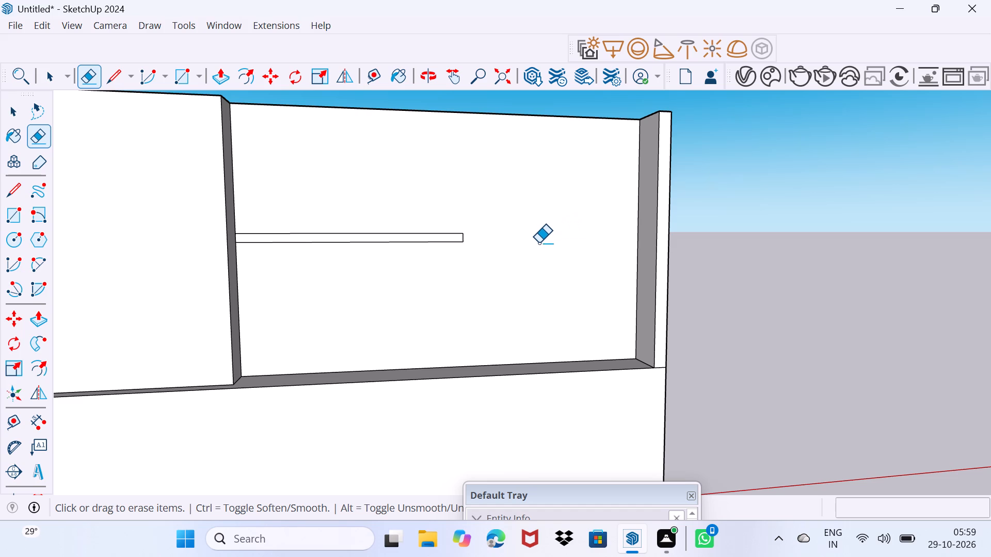
Pull the remaining 8" strip out 2' 7 11/16", flush with the adjacent tall panel, to form a ledge.
{"action": "key", "text": "space"}
{"action": "middle_click_drag", "start_coordinate": [381, 233], "coordinate": [375, 266]}
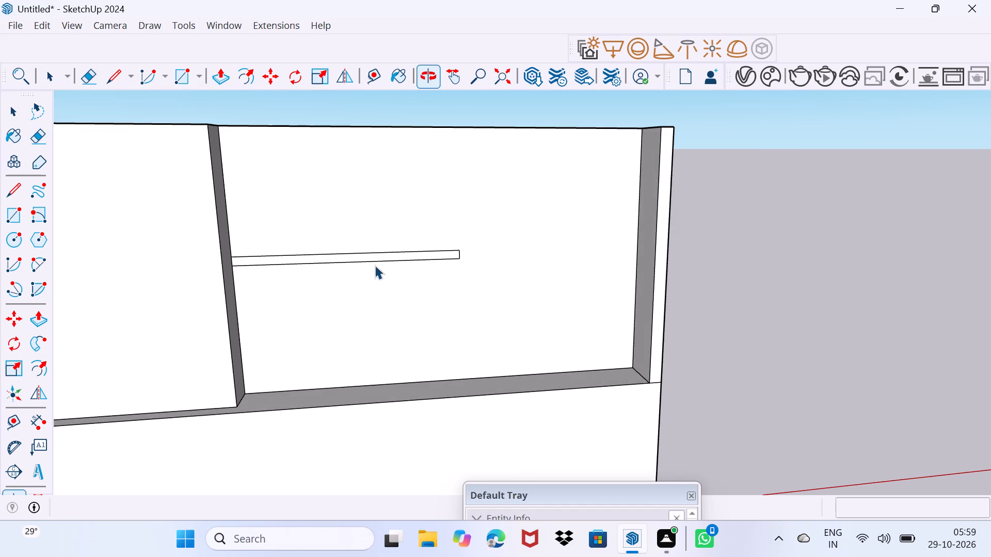
{"action": "scroll", "coordinate": [376, 250], "scroll_direction": "up", "scroll_amount": 6}
{"action": "left_click", "coordinate": [398, 261]}
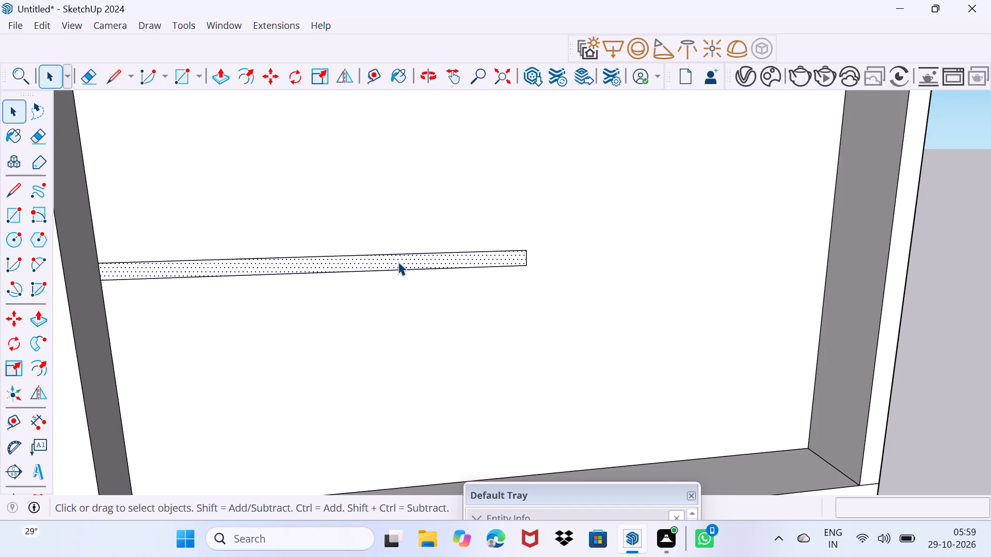
{"action": "left_click", "coordinate": [398, 261]}
{"action": "key", "text": "p"}
{"action": "left_click", "coordinate": [398, 261]}
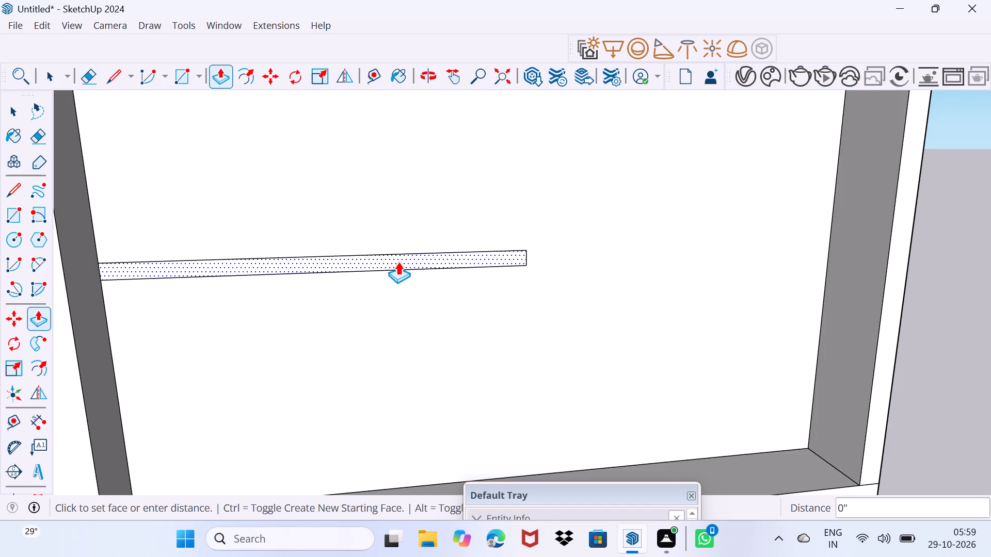
{"action": "left_click", "coordinate": [77, 325]}
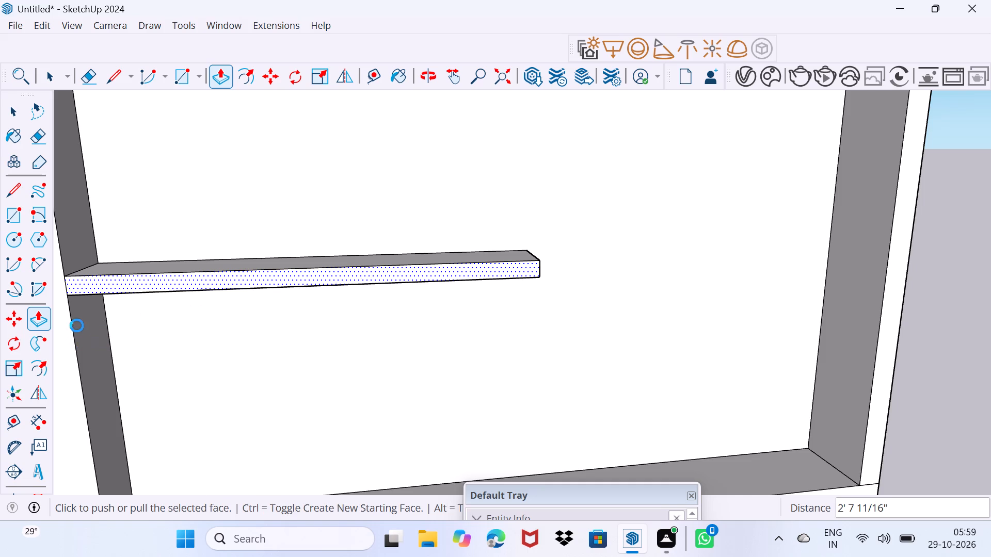
{"action": "key", "text": "space"}
{"action": "scroll", "coordinate": [77, 324], "scroll_direction": "down", "scroll_amount": 2}
{"action": "left_click", "coordinate": [77, 332]}
Pull the ledge's underside down 3 1/16" to thicken it.
{"action": "middle_click_drag", "start_coordinate": [196, 291], "coordinate": [272, 143]}
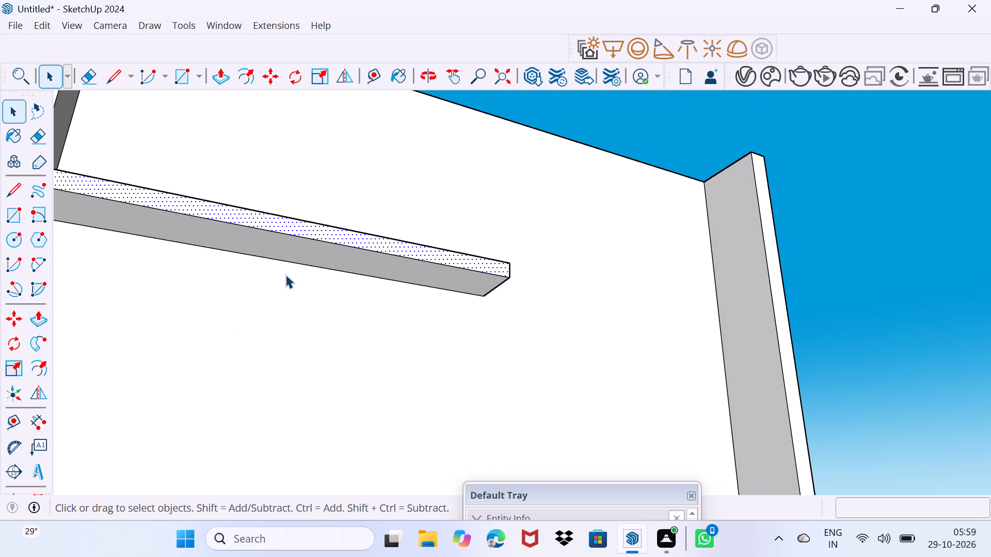
{"action": "left_click", "coordinate": [293, 253]}
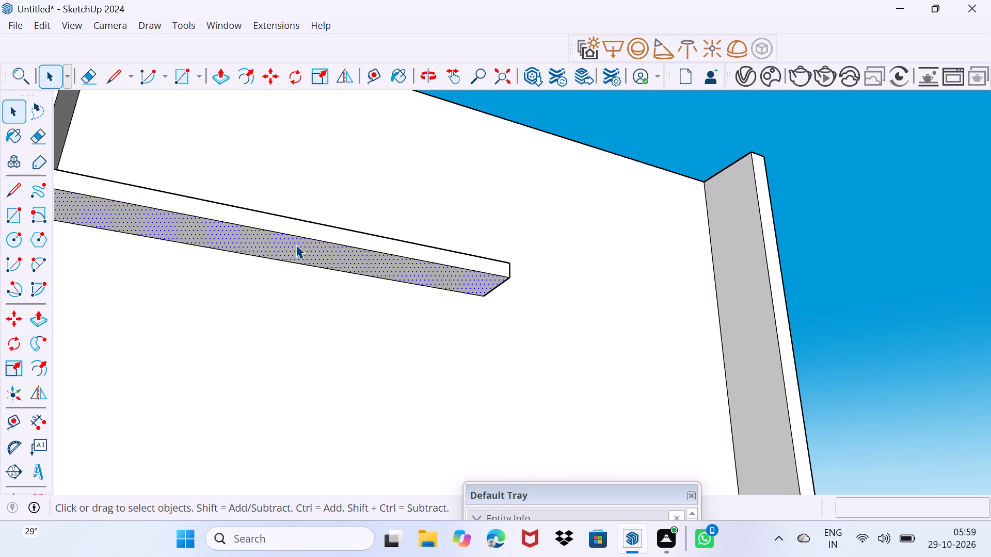
{"action": "key", "text": "p"}
{"action": "left_click", "coordinate": [296, 244]}
{"action": "left_click", "coordinate": [295, 250]}
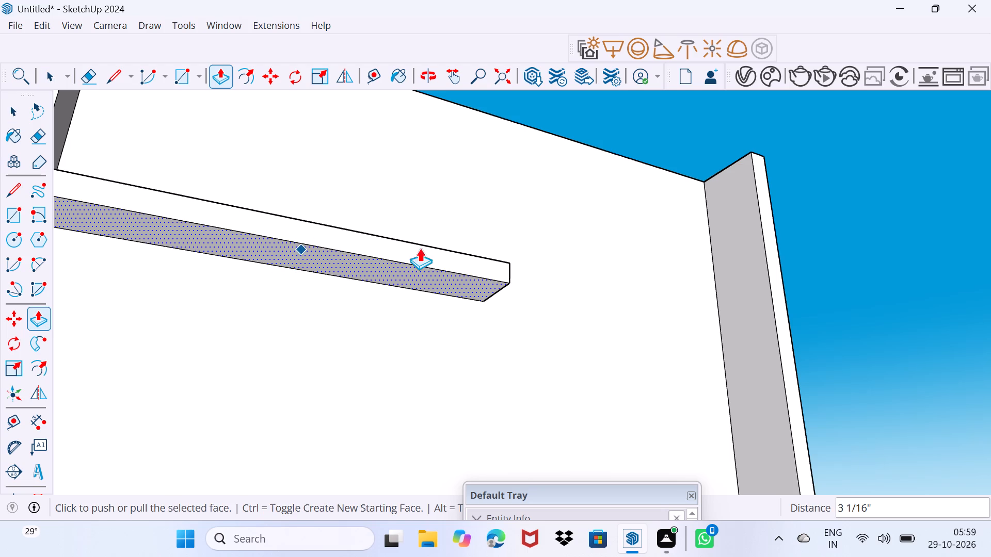
Pull the ledge's free end face outward to lengthen it along the wide panel toward the corner fin.
{"action": "middle_click_drag", "start_coordinate": [420, 249], "coordinate": [78, 327]}
{"action": "scroll", "coordinate": [78, 327], "scroll_direction": "down", "scroll_amount": 1}
{"action": "scroll", "coordinate": [433, 325], "scroll_direction": "up", "scroll_amount": 3}
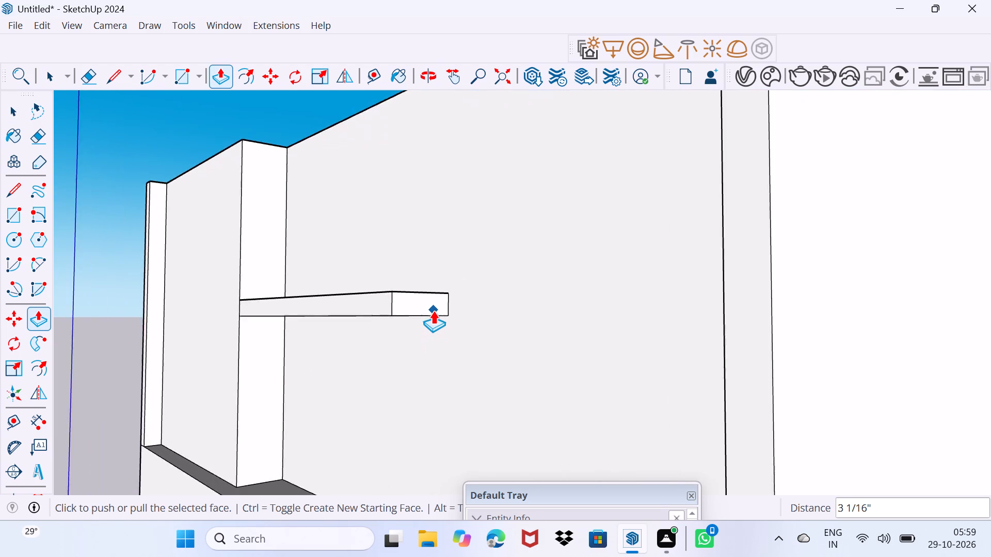
{"action": "scroll", "coordinate": [433, 310], "scroll_direction": "up", "scroll_amount": 3}
{"action": "key", "text": "Escape"}
{"action": "left_click", "coordinate": [436, 288]}
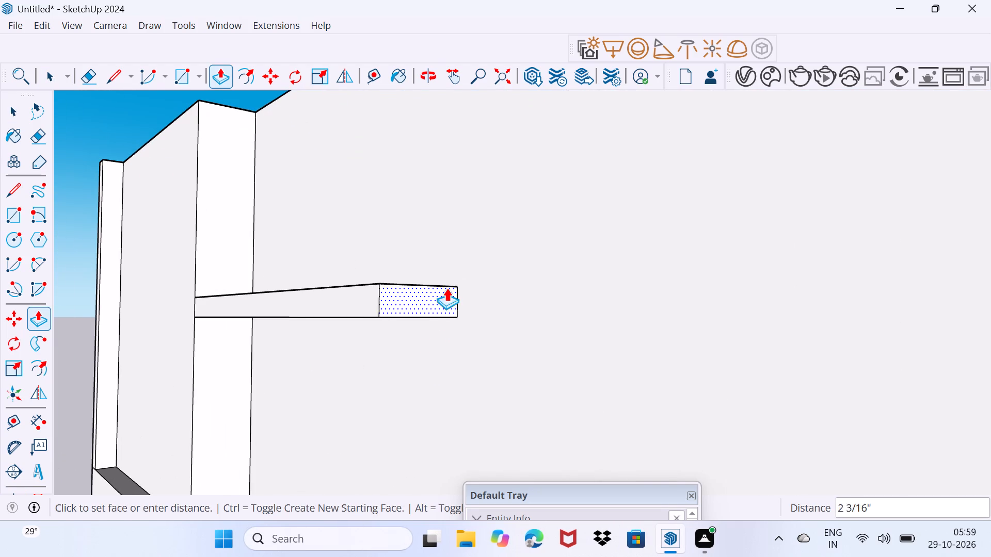
{"action": "left_click", "coordinate": [514, 286]}
{"action": "key", "text": "space"}
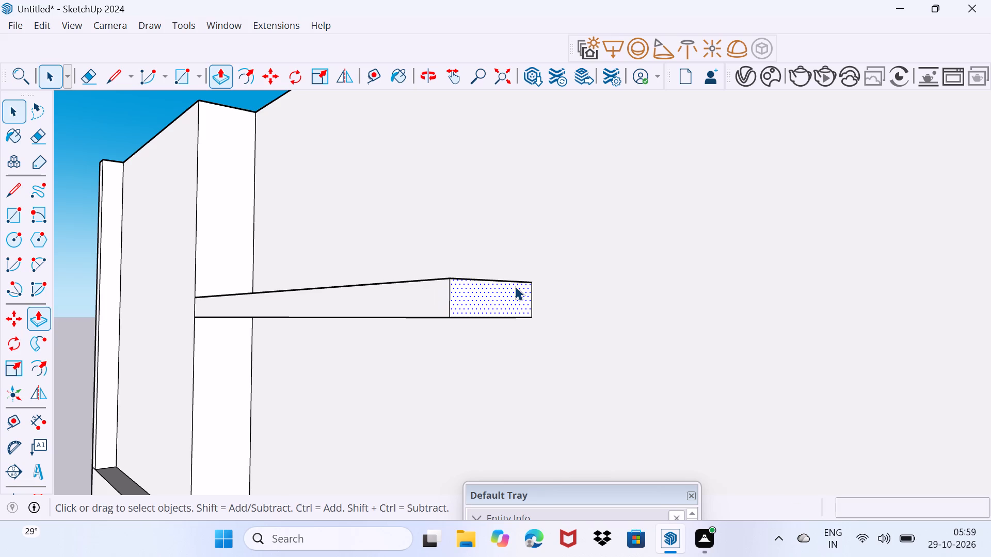
{"action": "left_click_drag", "start_coordinate": [438, 381], "coordinate": [497, 335]}
Examine the projecting ledge and its junction with the tall panel from the front, above and its free end.
{"action": "scroll", "coordinate": [413, 308], "scroll_direction": "down", "scroll_amount": 8}
{"action": "middle_click_drag", "start_coordinate": [366, 329], "coordinate": [529, 373]}
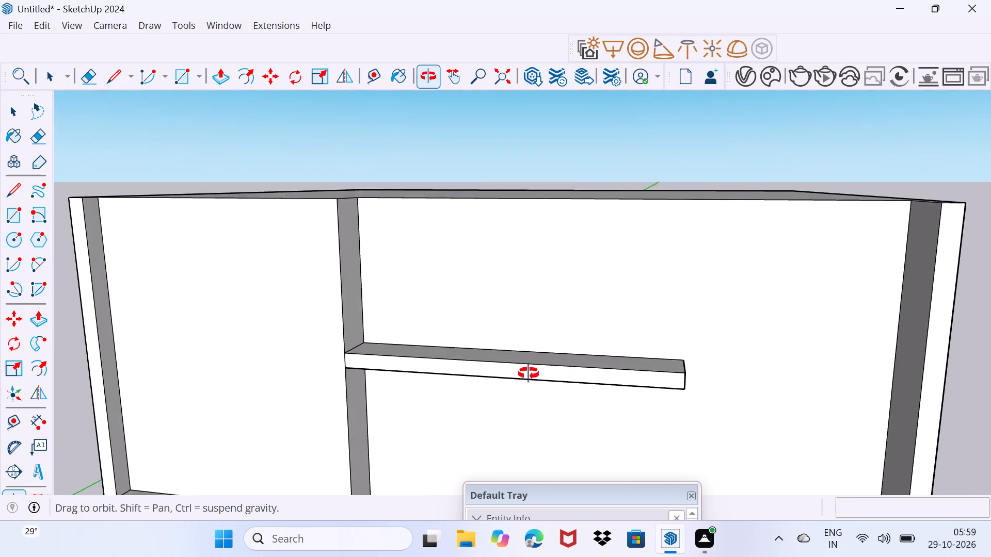
{"action": "middle_click_drag", "start_coordinate": [529, 373], "coordinate": [529, 372]}
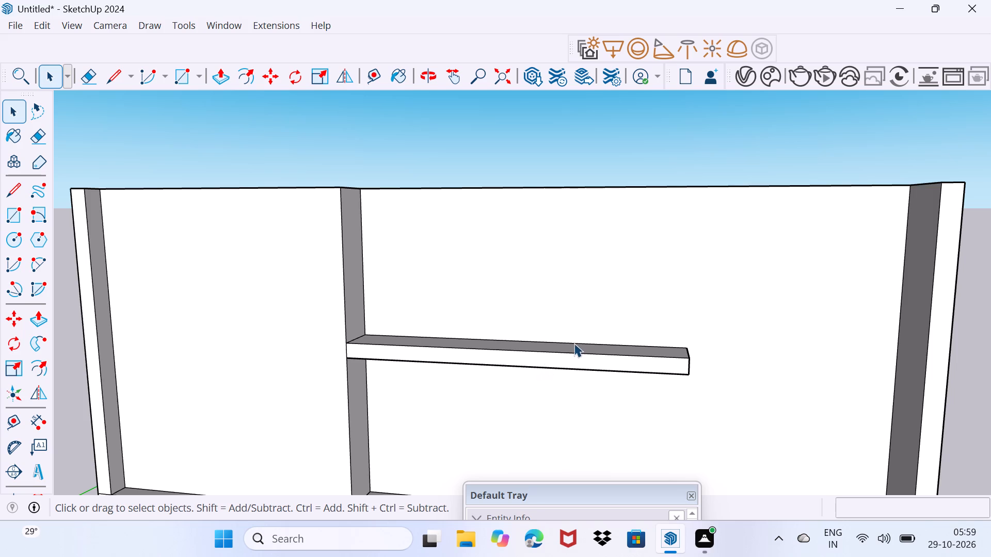
{"action": "scroll", "coordinate": [574, 343], "scroll_direction": "up", "scroll_amount": 2}
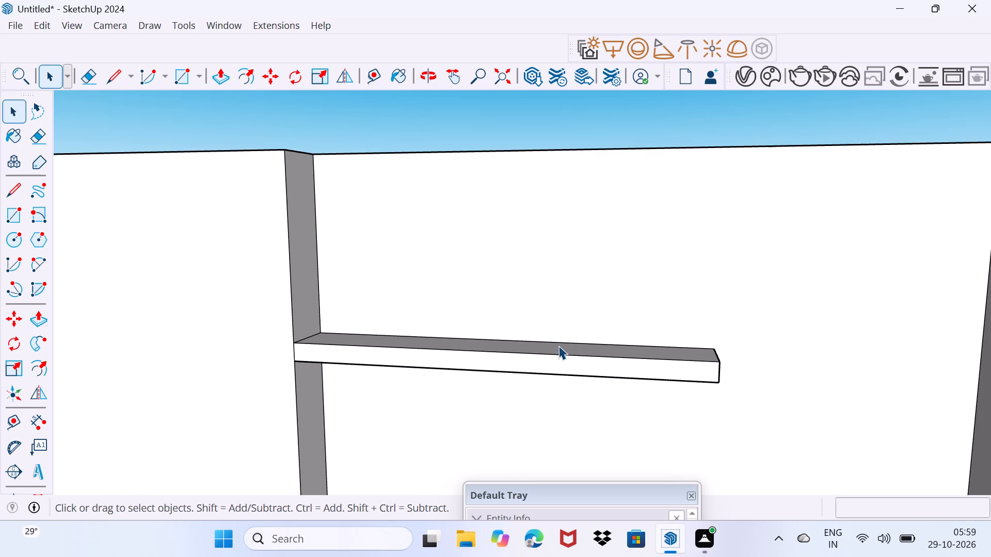
{"action": "scroll", "coordinate": [551, 351], "scroll_direction": "up", "scroll_amount": 1}
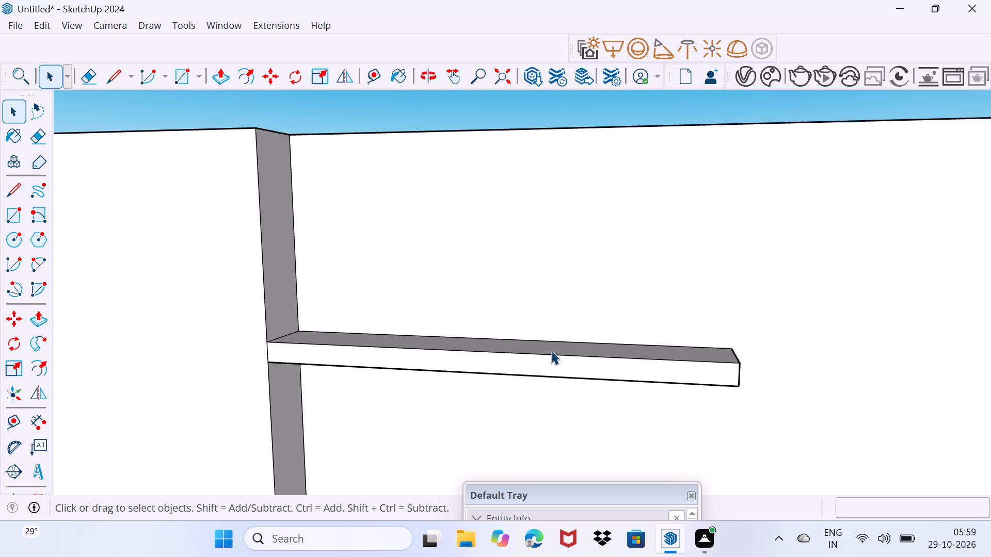
{"action": "scroll", "coordinate": [551, 351], "scroll_direction": "up", "scroll_amount": 1}
{"action": "middle_click_drag", "start_coordinate": [700, 370], "coordinate": [390, 469]}
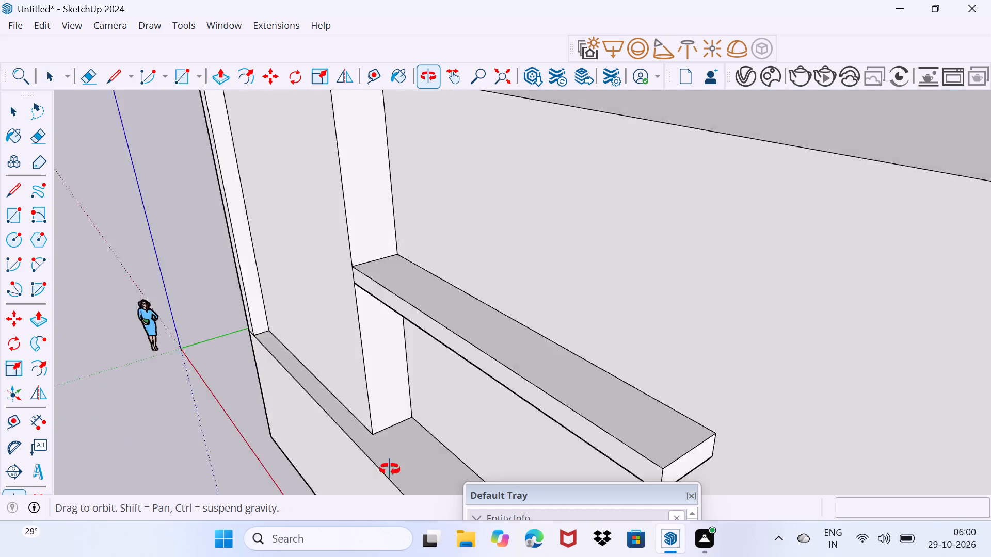
{"action": "middle_click_drag", "start_coordinate": [390, 469], "coordinate": [423, 430]}
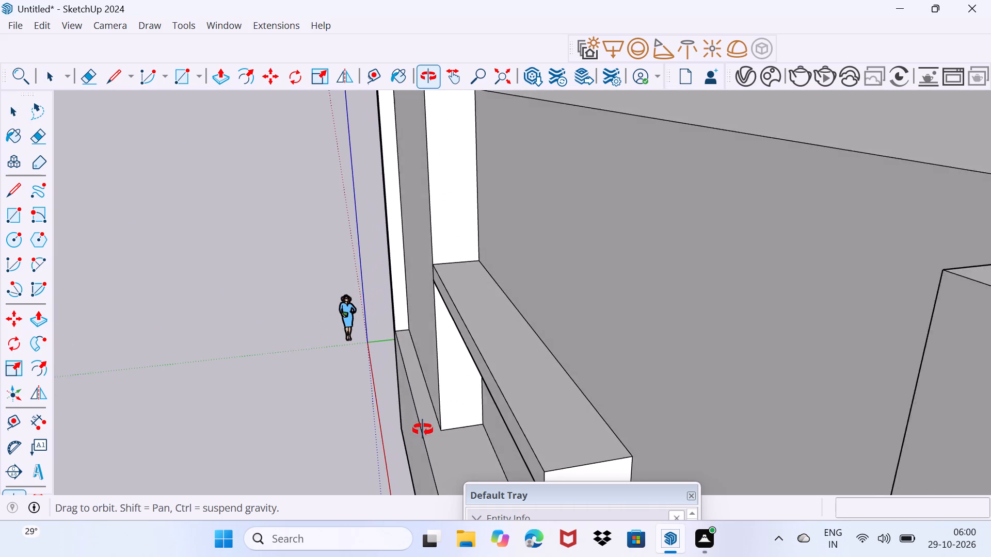
{"action": "middle_click_drag", "start_coordinate": [423, 430], "coordinate": [434, 379]}
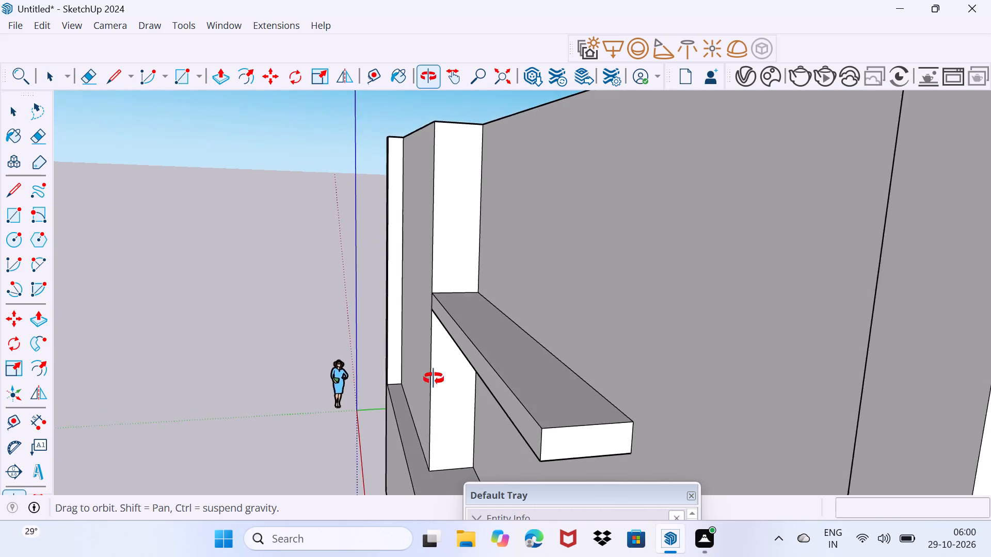
{"action": "middle_click_drag", "start_coordinate": [434, 379], "coordinate": [429, 298]}
{"action": "middle_click_drag", "start_coordinate": [463, 274], "coordinate": [472, 330]}
{"action": "middle_click_drag", "start_coordinate": [477, 324], "coordinate": [477, 323], "text": "shift"}
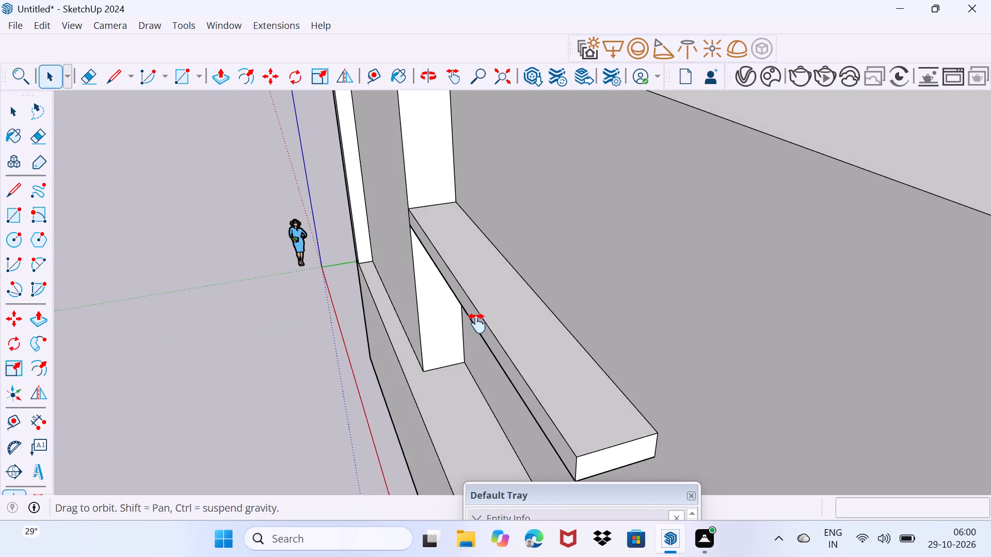
{"action": "middle_click_drag", "start_coordinate": [477, 323], "coordinate": [430, 247], "text": "shift"}
{"action": "middle_click_drag", "start_coordinate": [465, 281], "coordinate": [476, 297]}
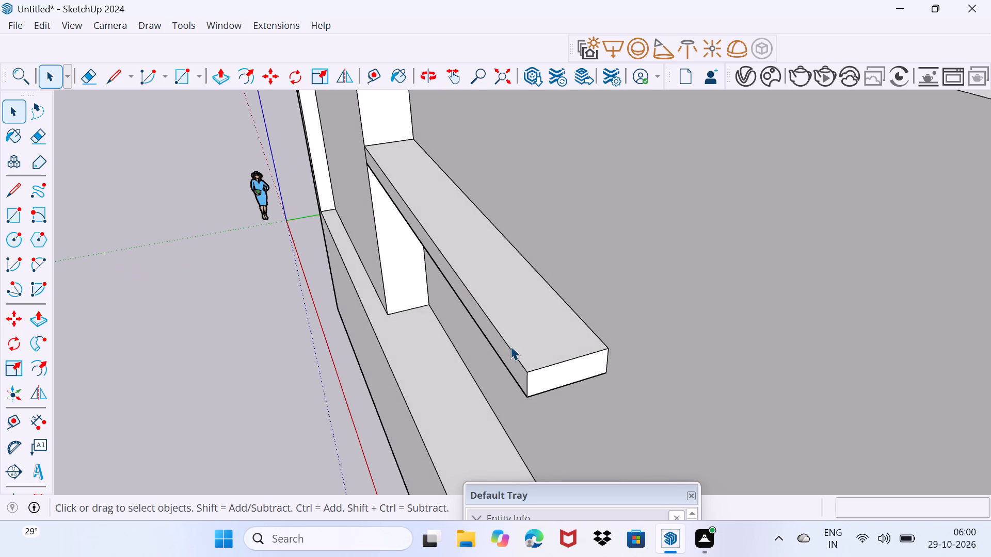
Copy the ledge's long outer top edge 8" inward across its top face.
{"action": "left_click", "coordinate": [510, 346]}
{"action": "key", "text": "m"}
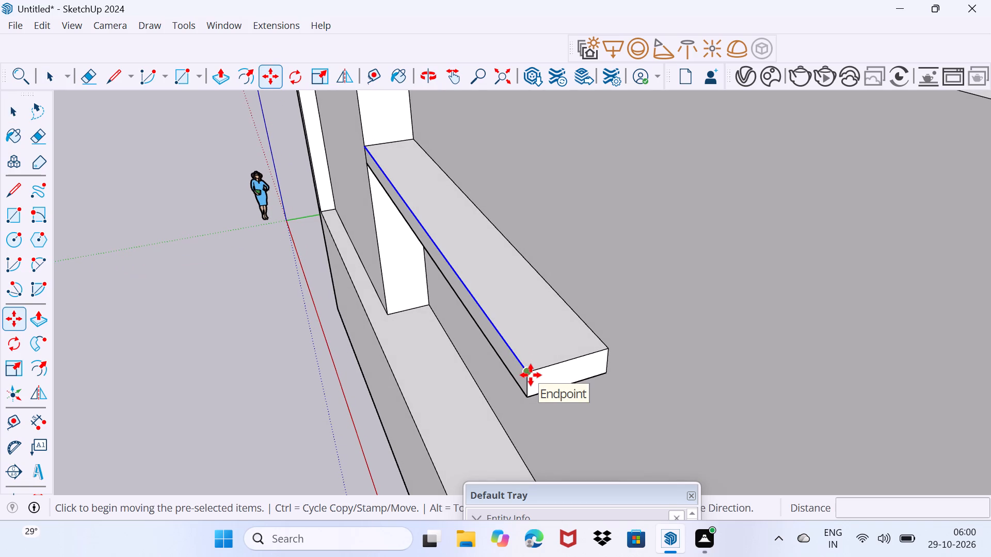
{"action": "left_click", "coordinate": [531, 375]}
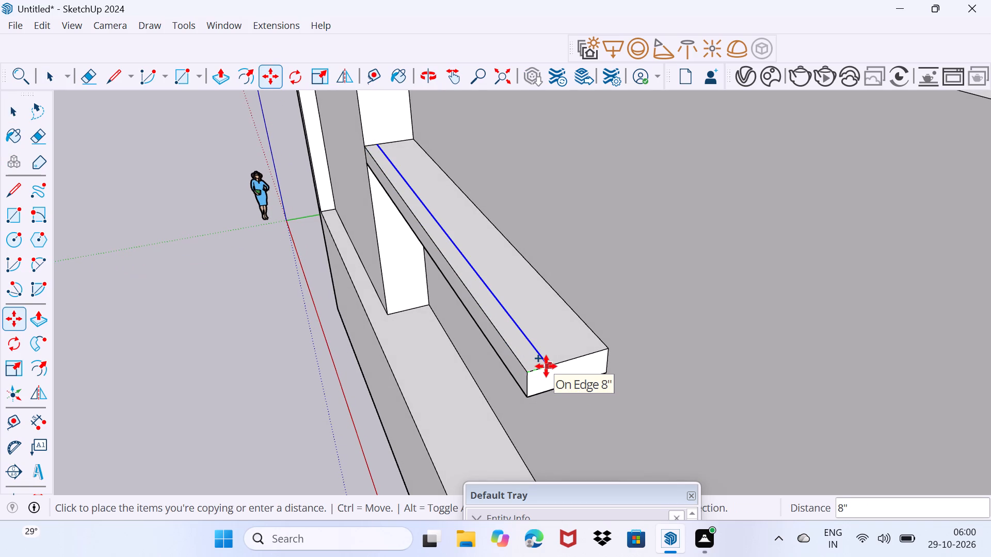
{"action": "type", "text": "8\""}
{"action": "key", "text": "Return"}
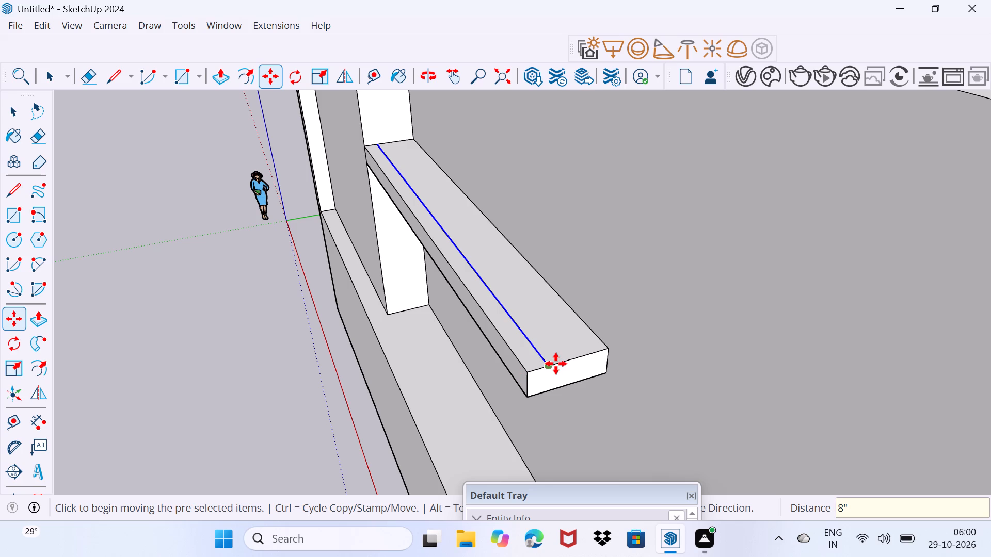
Move the copied line 6" back toward the ledge's long outer edge.
{"action": "left_click", "coordinate": [556, 364]}
{"action": "scroll", "coordinate": [538, 372], "scroll_direction": "up", "scroll_amount": 1}
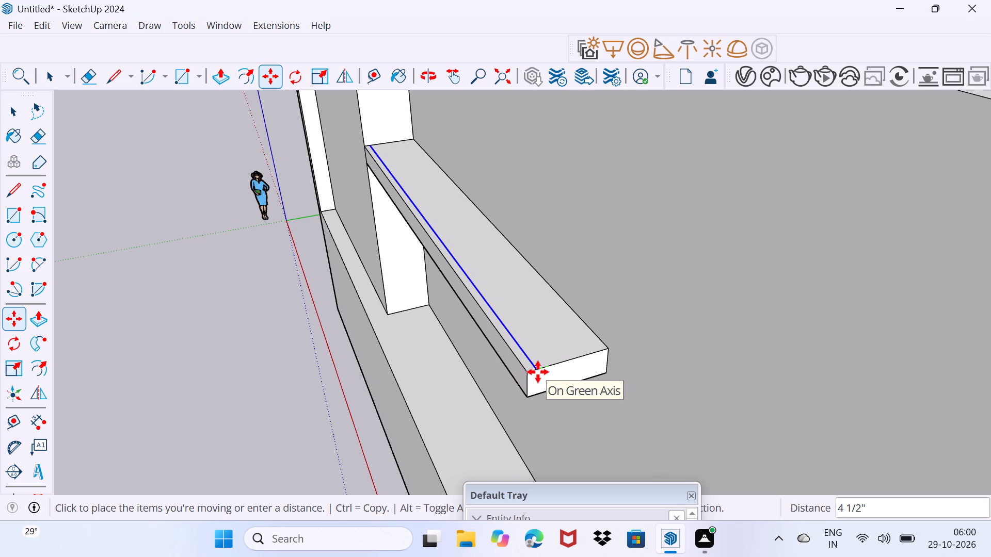
{"action": "scroll", "coordinate": [538, 372], "scroll_direction": "up", "scroll_amount": 7}
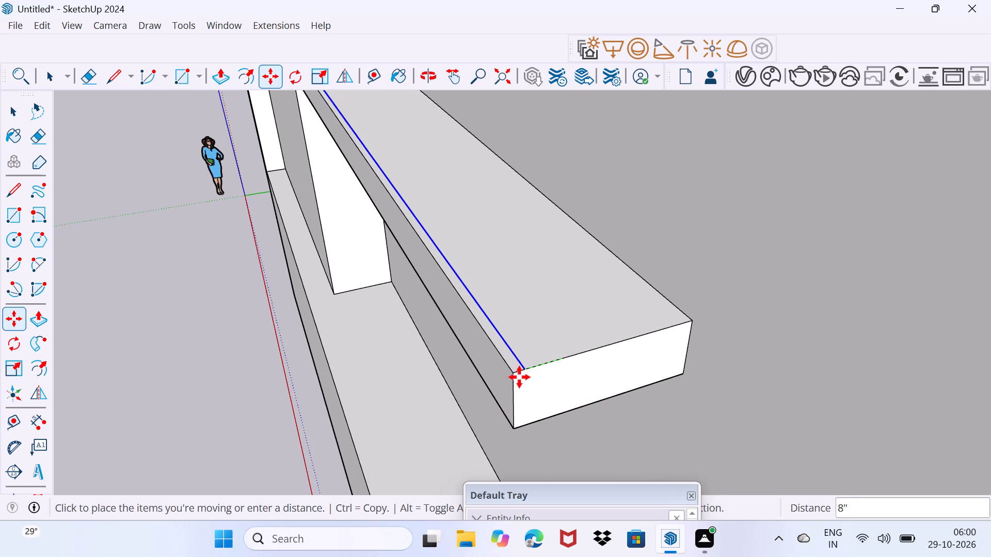
{"action": "type", "text": "6\""}
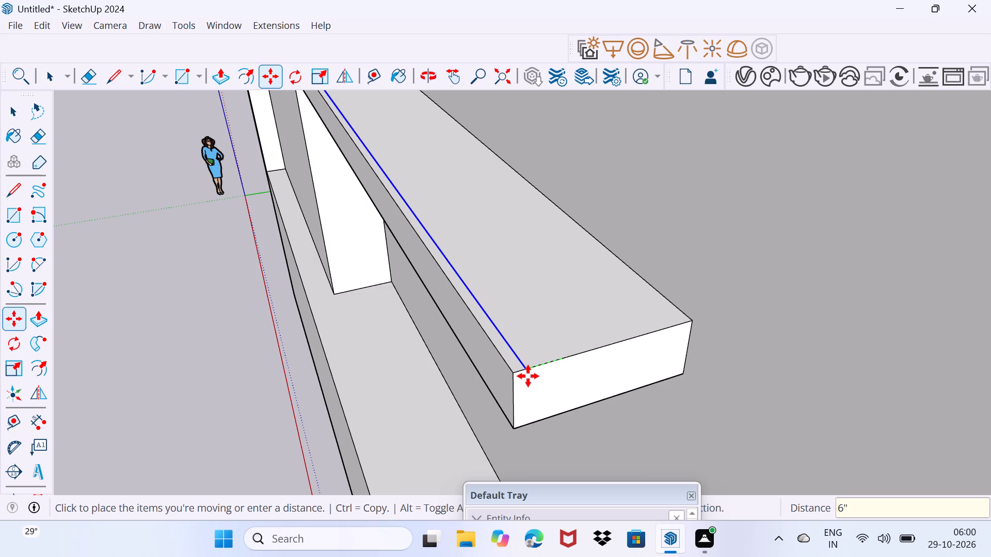
{"action": "key", "text": "Return"}
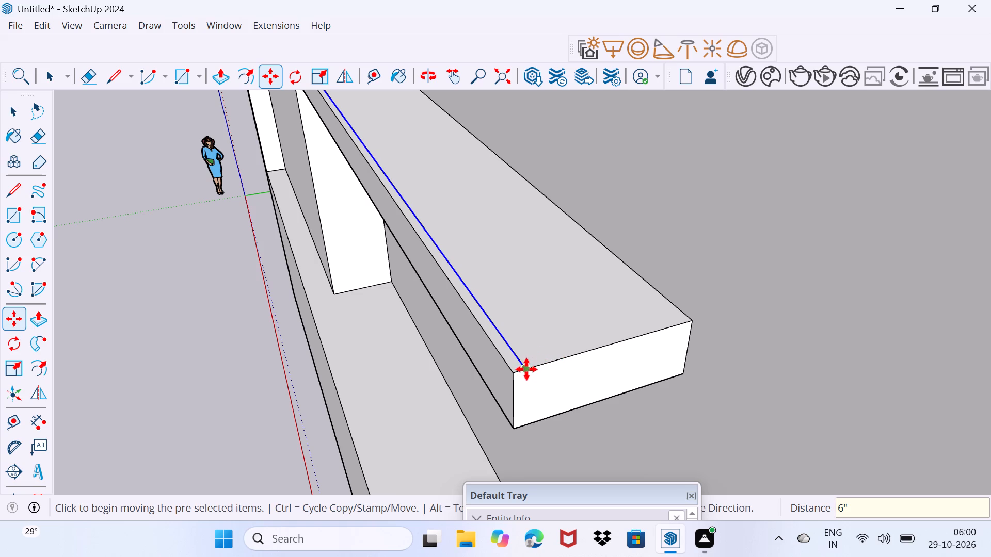
{"action": "key", "text": "Escape"}
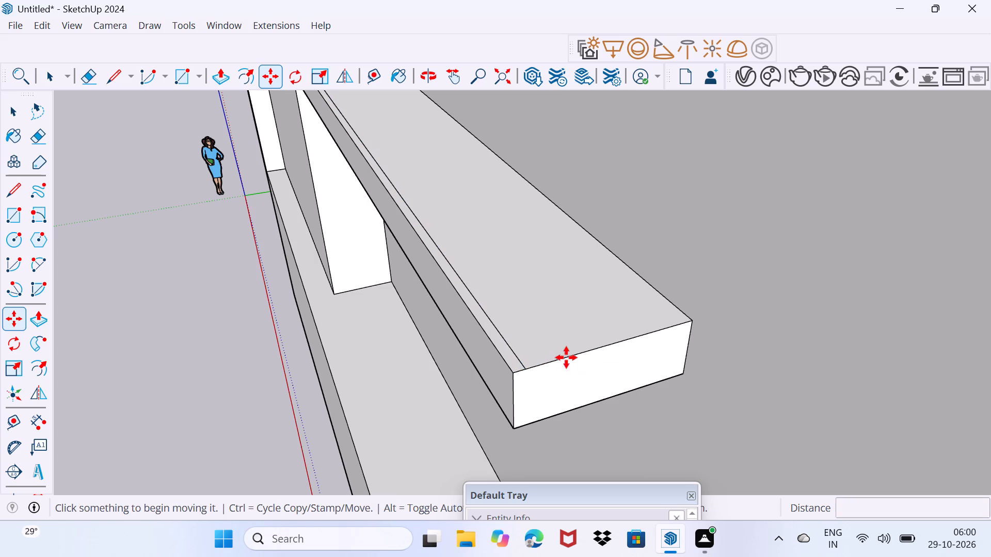
Copy the top edge of the ledge's free end 6" inward across the top face.
{"action": "left_click", "coordinate": [576, 354]}
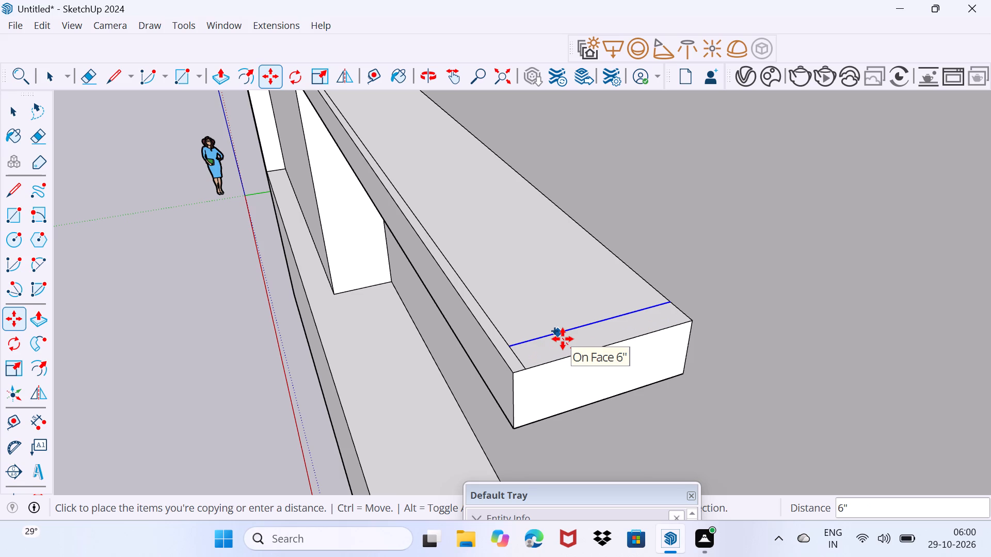
{"action": "type", "text": "6\""}
{"action": "key", "text": "Return"}
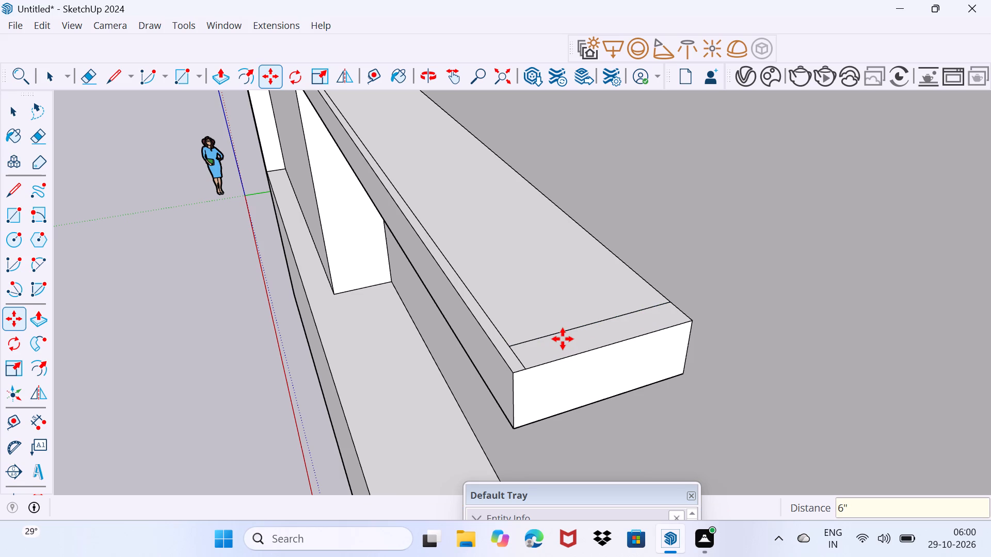
Move the copied end line about 2 5/8" back toward the ledge's free end.
{"action": "left_click", "coordinate": [544, 339]}
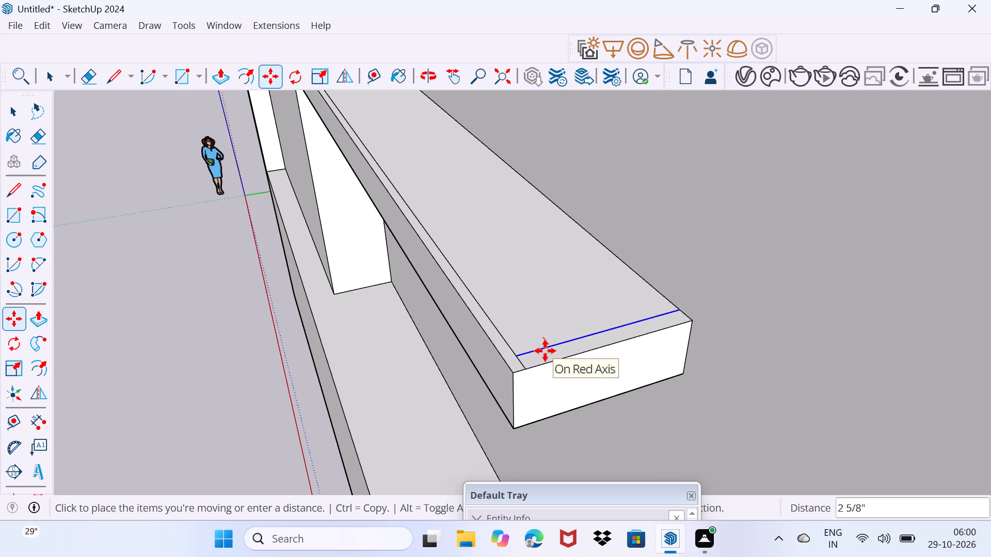
{"action": "left_click", "coordinate": [545, 351]}
Erase the short line stub at the outer corner so the border strip forms one L-shaped face.
{"action": "key", "text": "space"}
{"action": "left_click_drag", "start_coordinate": [527, 375], "coordinate": [545, 346]}
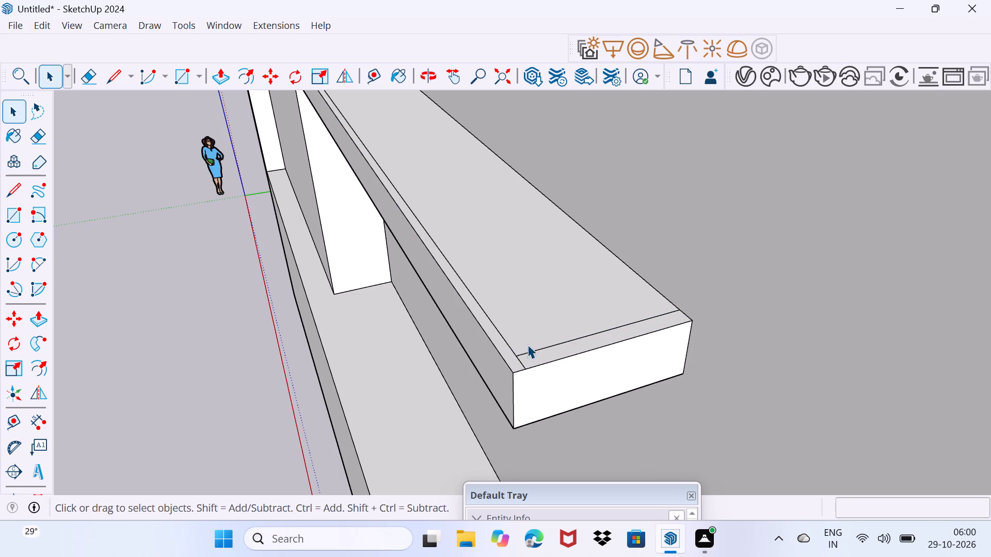
{"action": "key", "text": "e"}
{"action": "scroll", "coordinate": [514, 373], "scroll_direction": "up", "scroll_amount": 4}
{"action": "left_click", "coordinate": [524, 357]}
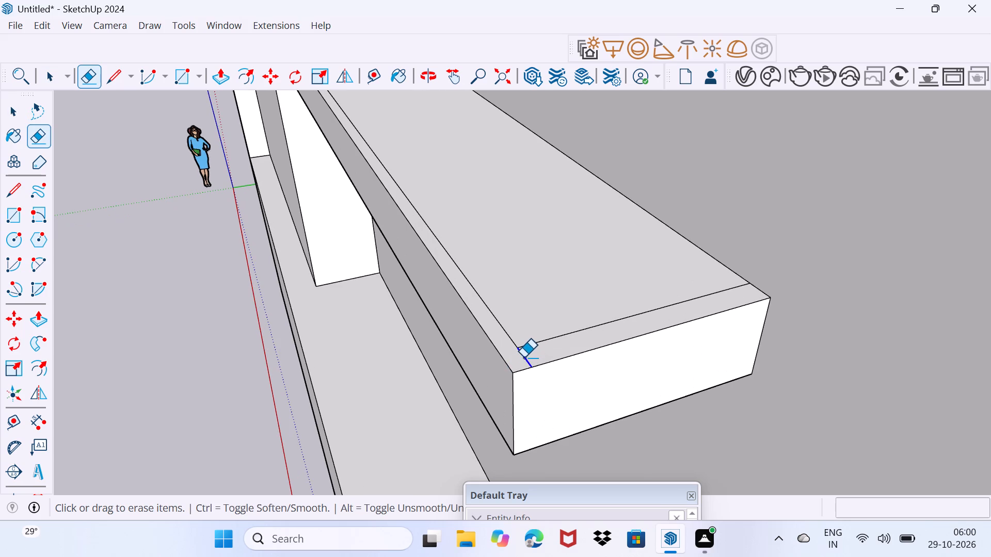
{"action": "scroll", "coordinate": [515, 357], "scroll_direction": "down", "scroll_amount": 14}
{"action": "scroll", "coordinate": [470, 319], "scroll_direction": "up", "scroll_amount": 4}
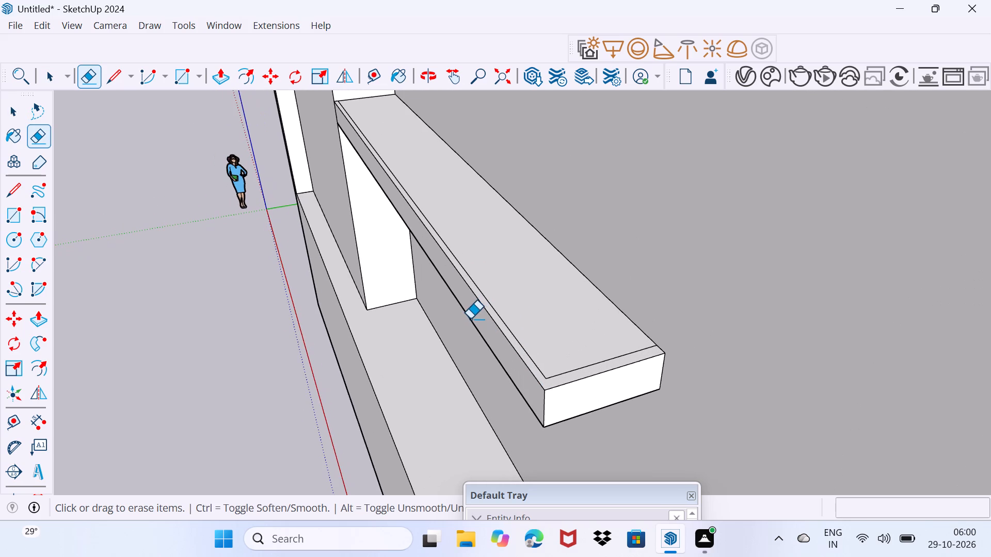
Pull the L-shaped border strip on the ledge's top up about 2 5/16" to form a raised lip.
{"action": "key", "text": "space"}
{"action": "scroll", "coordinate": [534, 368], "scroll_direction": "up", "scroll_amount": 9}
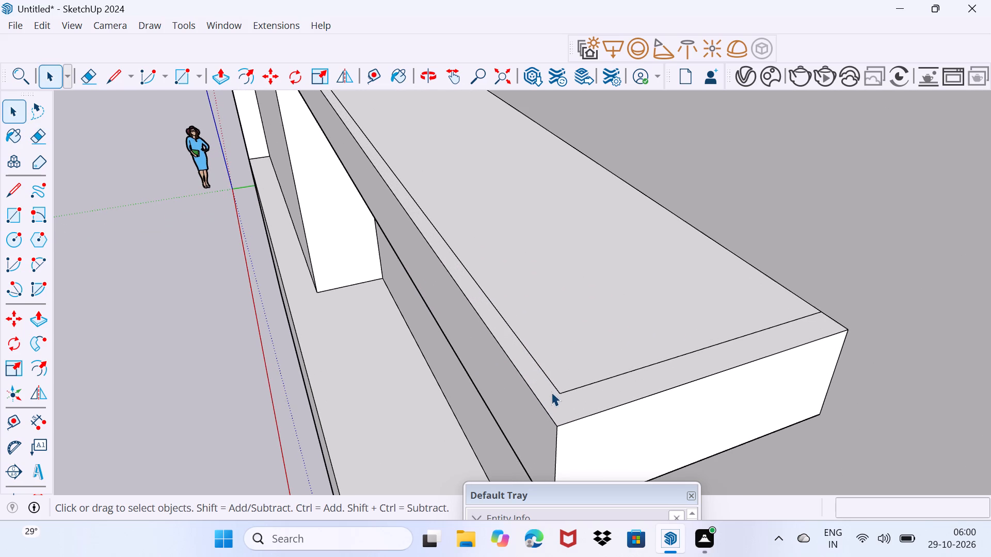
{"action": "left_click", "coordinate": [551, 393]}
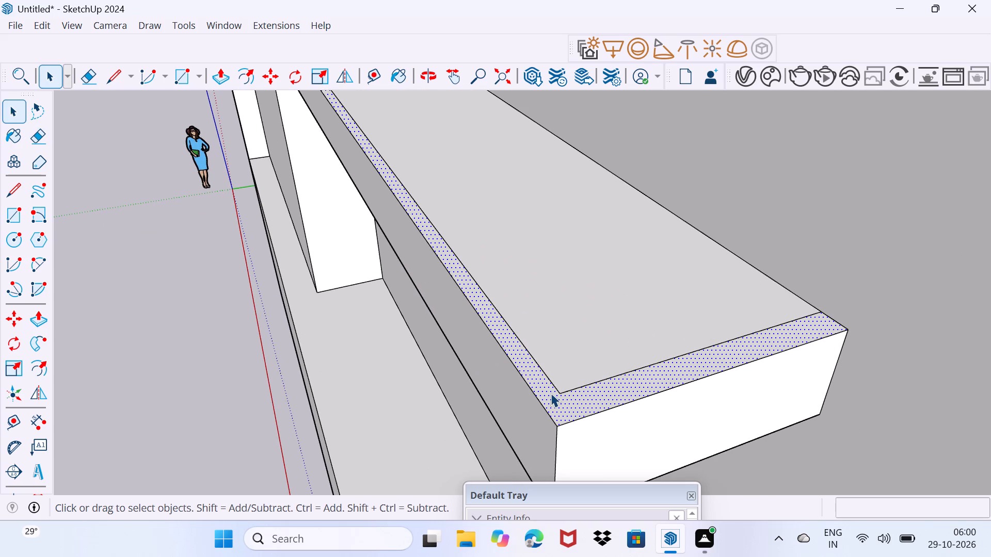
{"action": "key", "text": "p"}
{"action": "left_click", "coordinate": [551, 393]}
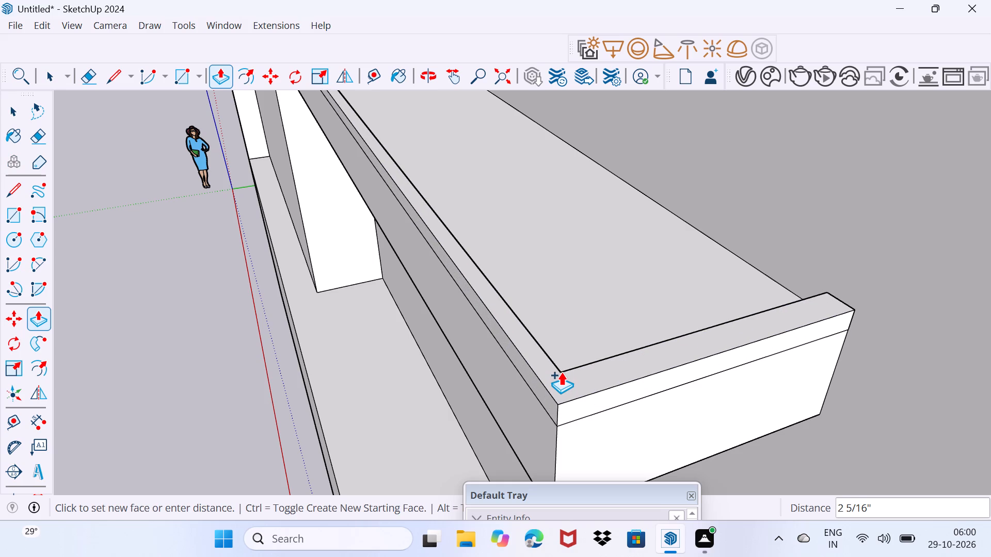
{"action": "left_click", "coordinate": [561, 372]}
Pull the lip's long front band outward about 6 3/16" so it overhangs the ledge.
{"action": "middle_click_drag", "start_coordinate": [471, 423], "coordinate": [684, 345]}
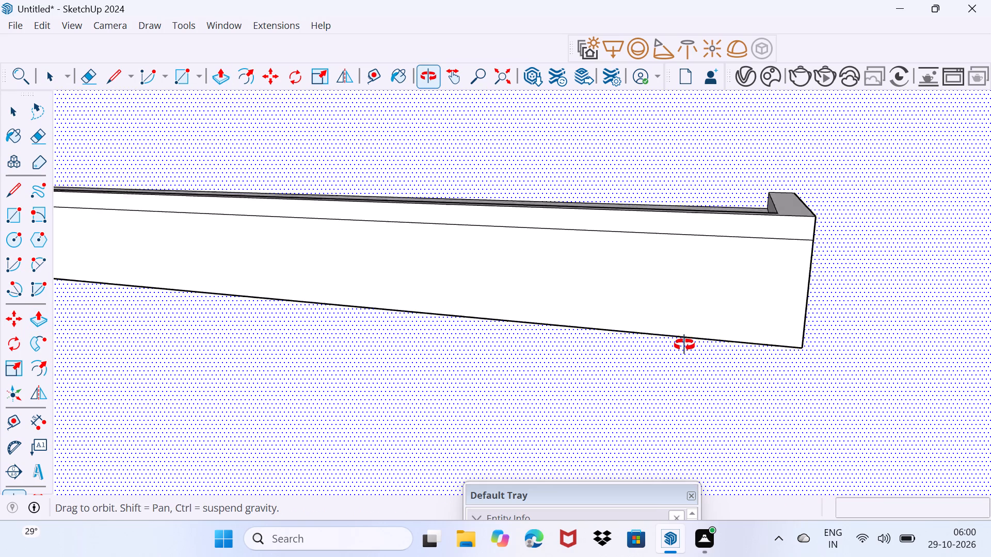
{"action": "middle_click_drag", "start_coordinate": [684, 345], "coordinate": [685, 339]}
{"action": "left_click", "coordinate": [781, 228]}
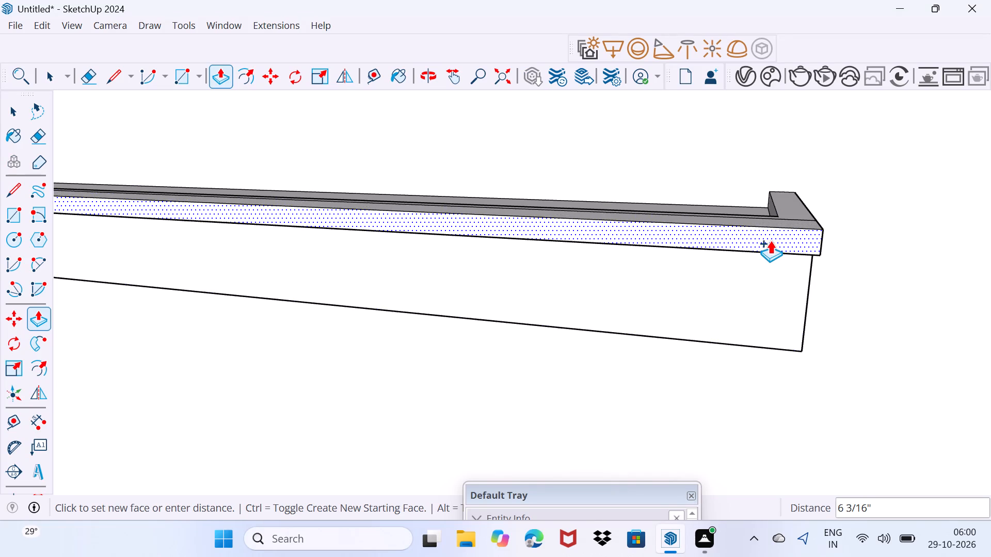
{"action": "left_click", "coordinate": [770, 240]}
Pull the lip's band at the free end outward about 1 3/4".
{"action": "middle_click_drag", "start_coordinate": [814, 220], "coordinate": [607, 223]}
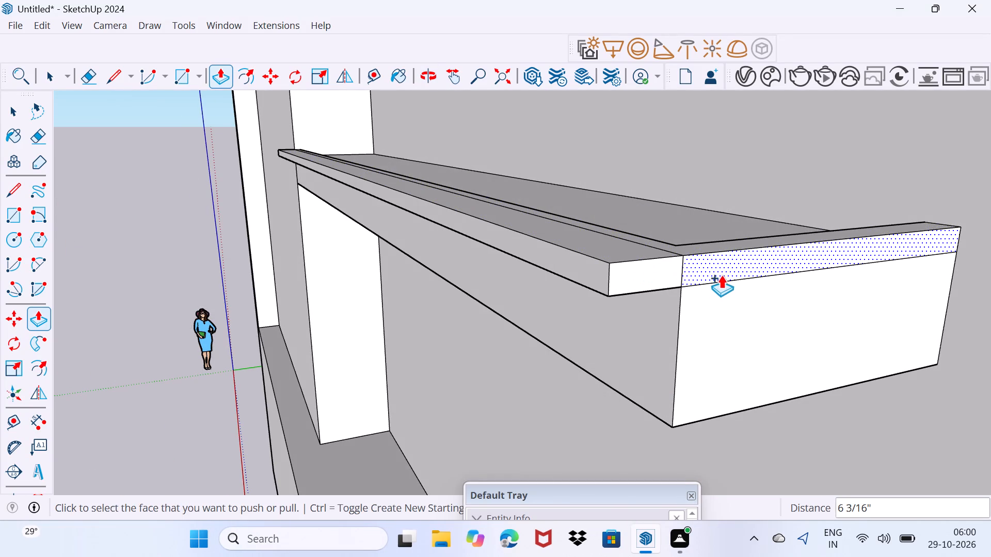
{"action": "left_click", "coordinate": [724, 269]}
{"action": "left_click_drag", "start_coordinate": [714, 261], "coordinate": [748, 278]}
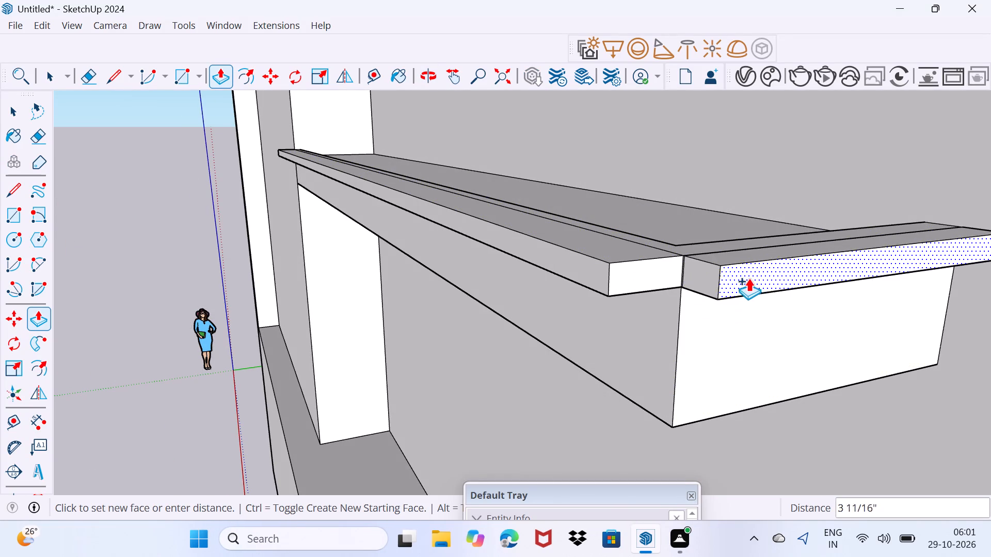
{"action": "left_click_drag", "start_coordinate": [748, 278], "coordinate": [729, 271]}
{"action": "left_click", "coordinate": [729, 271]}
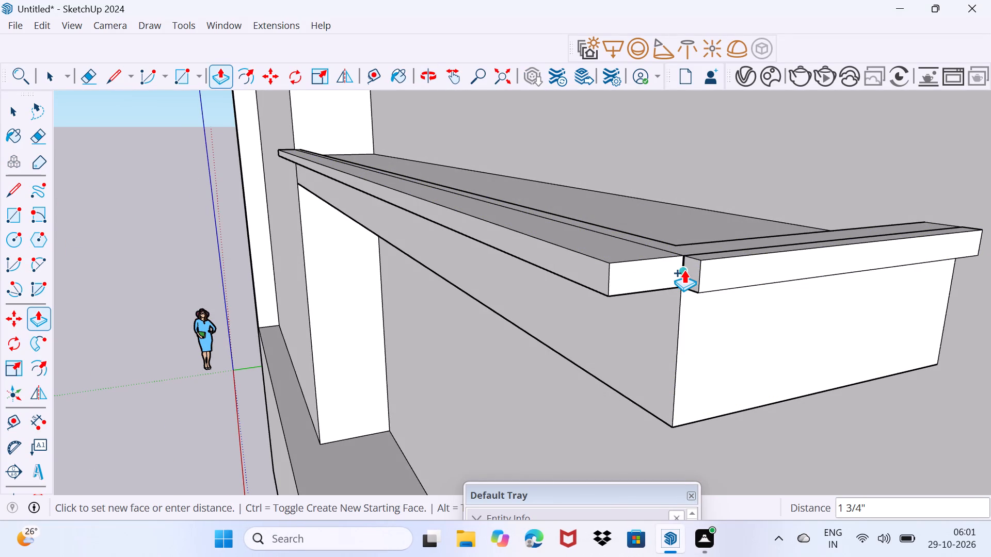
{"action": "key", "text": "Escape"}
Pull the side face of the end band's overhang about 6 3/16" toward the front band's outer face to fill the corner.
{"action": "left_click", "coordinate": [692, 270]}
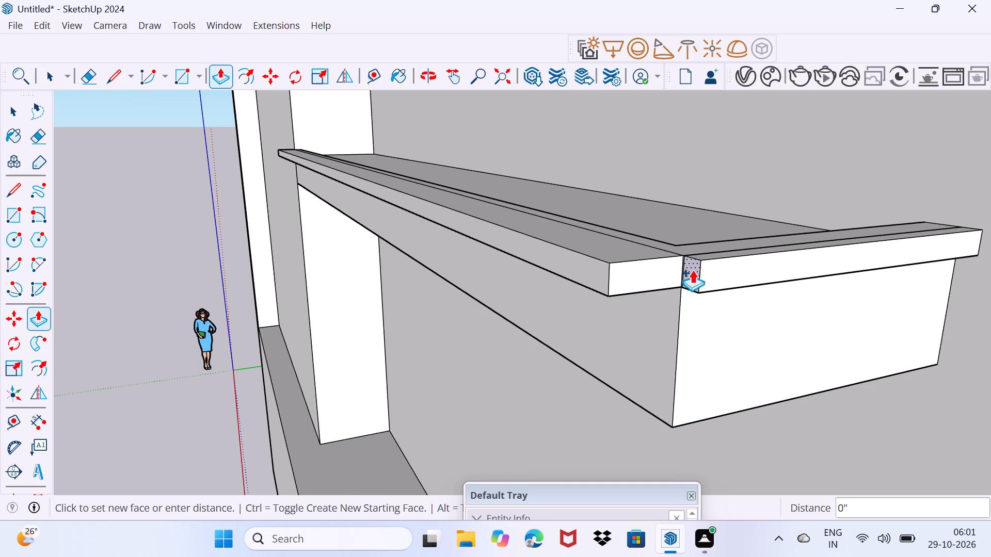
{"action": "left_click", "coordinate": [575, 256]}
Pull the sliver face in the gap at the lip's corner 1/8" to close it against the front band.
{"action": "scroll", "coordinate": [619, 282], "scroll_direction": "up", "scroll_amount": 3}
{"action": "key", "text": "space"}
{"action": "left_click_drag", "start_coordinate": [608, 306], "coordinate": [614, 228]}
{"action": "scroll", "coordinate": [555, 254], "scroll_direction": "up", "scroll_amount": 3}
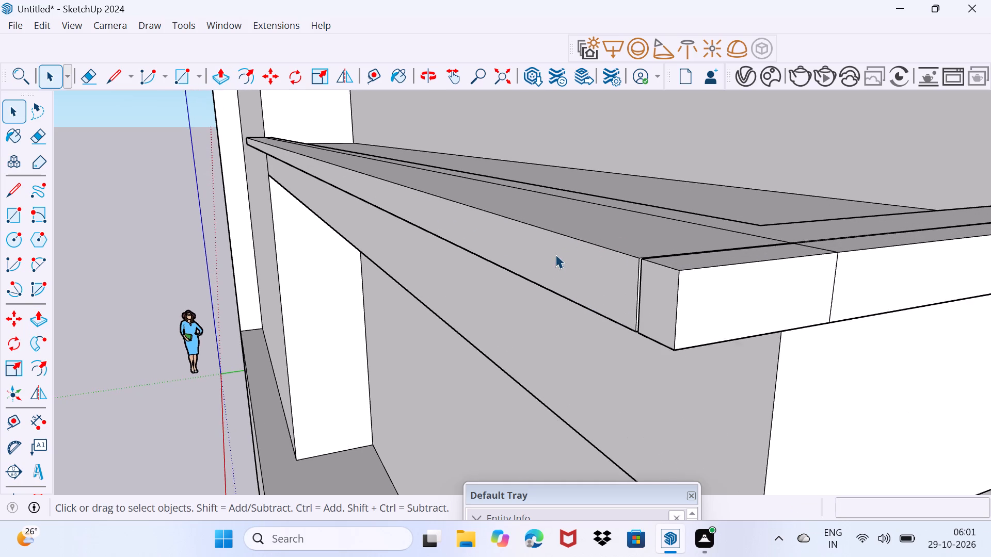
{"action": "scroll", "coordinate": [555, 254], "scroll_direction": "up", "scroll_amount": 5}
{"action": "middle_click_drag", "start_coordinate": [606, 360], "coordinate": [881, 281]}
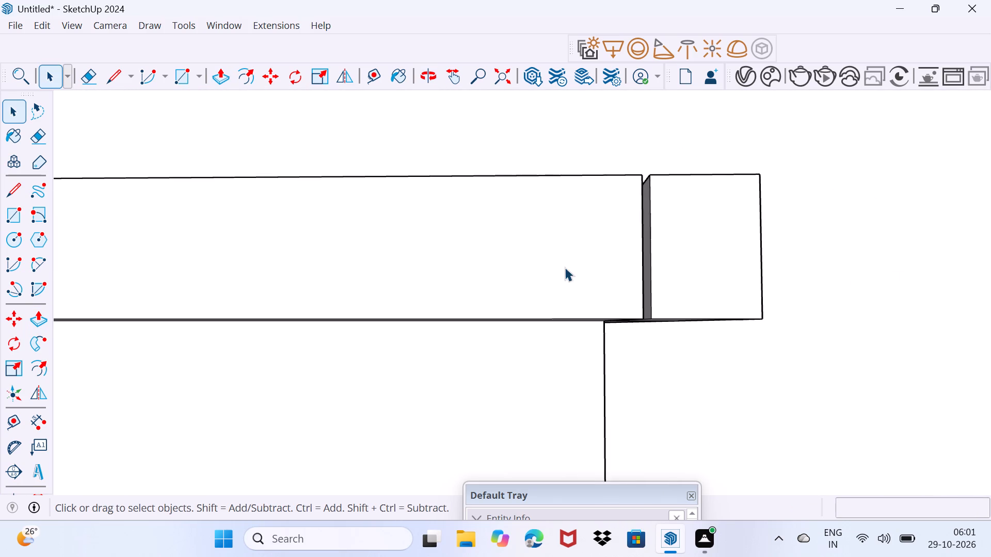
{"action": "scroll", "coordinate": [616, 281], "scroll_direction": "up", "scroll_amount": 10}
{"action": "left_click", "coordinate": [672, 270]}
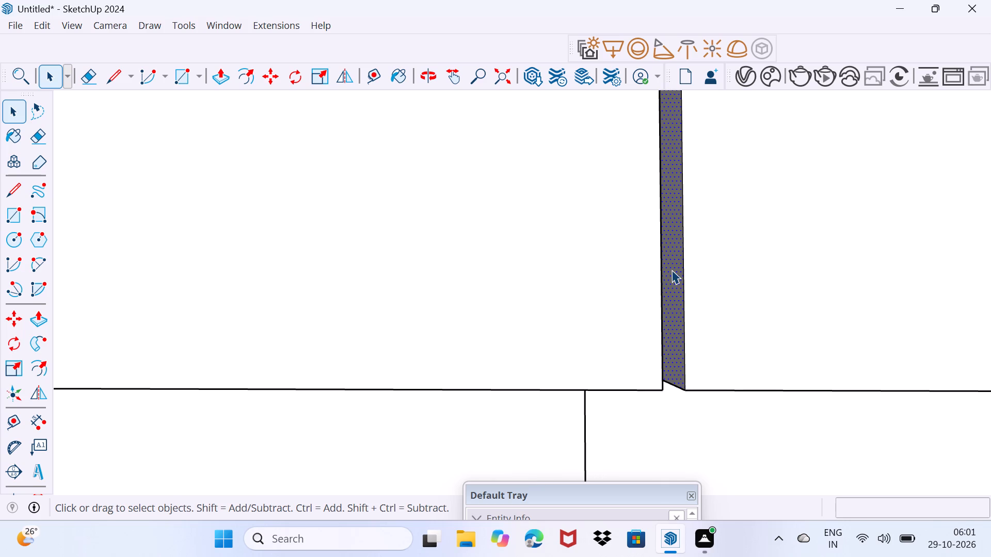
{"action": "key", "text": "p"}
{"action": "left_click", "coordinate": [673, 270]}
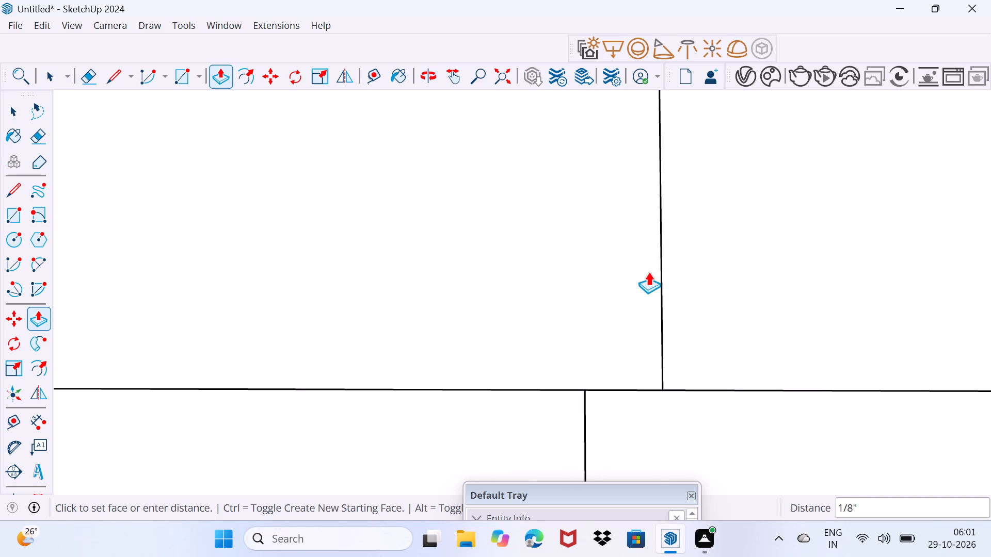
{"action": "left_click", "coordinate": [648, 272]}
Erase the vertical seam line on the lip's front face near the corner.
{"action": "key", "text": "space"}
{"action": "left_click_drag", "start_coordinate": [640, 322], "coordinate": [663, 265]}
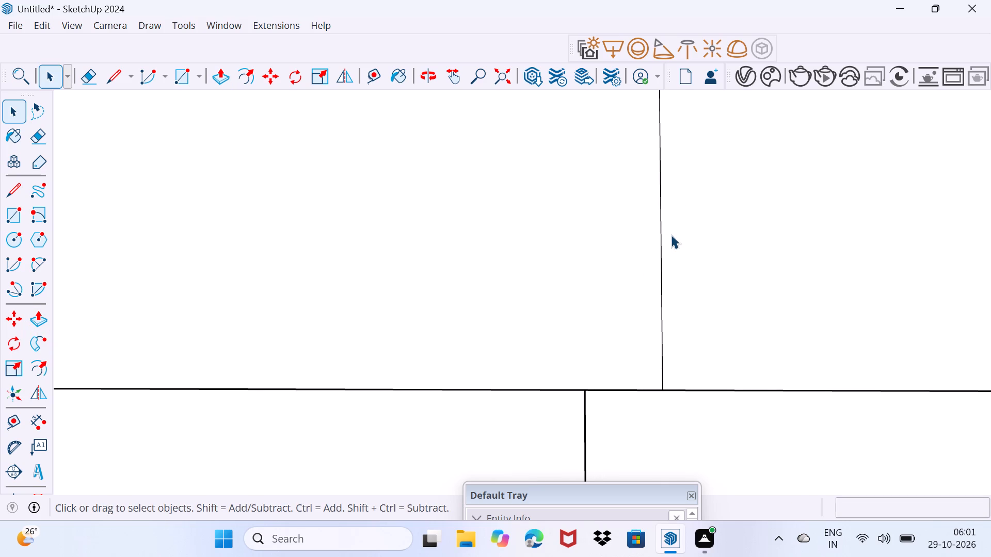
{"action": "key", "text": "e"}
{"action": "left_click_drag", "start_coordinate": [670, 235], "coordinate": [621, 250]}
{"action": "scroll", "coordinate": [607, 252], "scroll_direction": "down", "scroll_amount": 11}
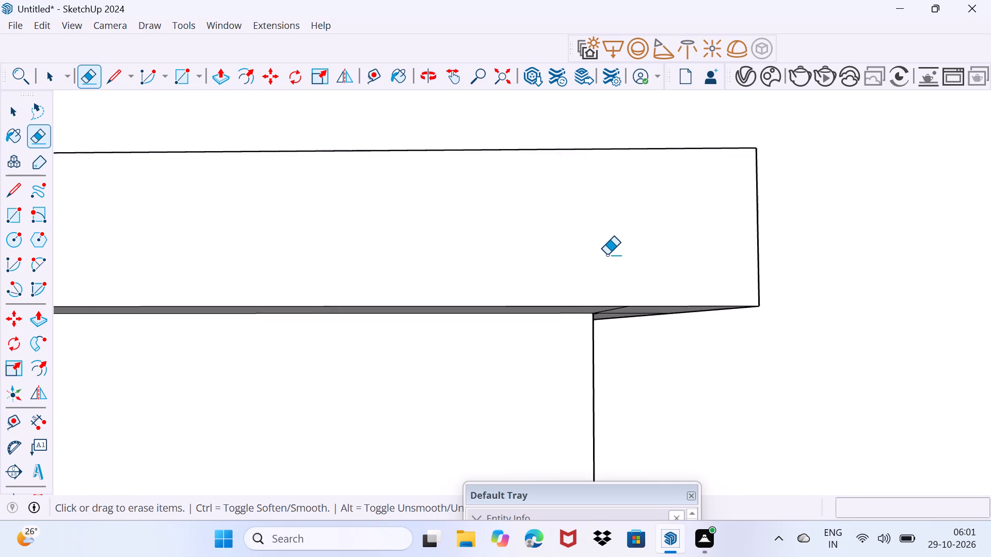
{"action": "scroll", "coordinate": [607, 255], "scroll_direction": "down", "scroll_amount": 2}
Erase the leftover crossing, doubled and lengthwise lines on the lip's top corner and the seam on its end face.
{"action": "middle_click_drag", "start_coordinate": [644, 235], "coordinate": [371, 482]}
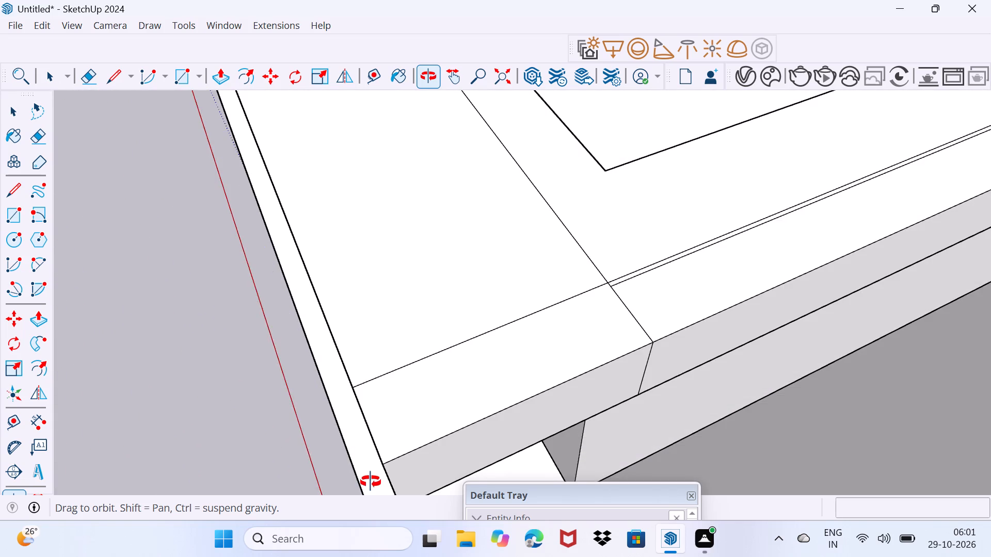
{"action": "middle_click_drag", "start_coordinate": [371, 482], "coordinate": [384, 450]}
{"action": "left_click_drag", "start_coordinate": [641, 300], "coordinate": [606, 312]}
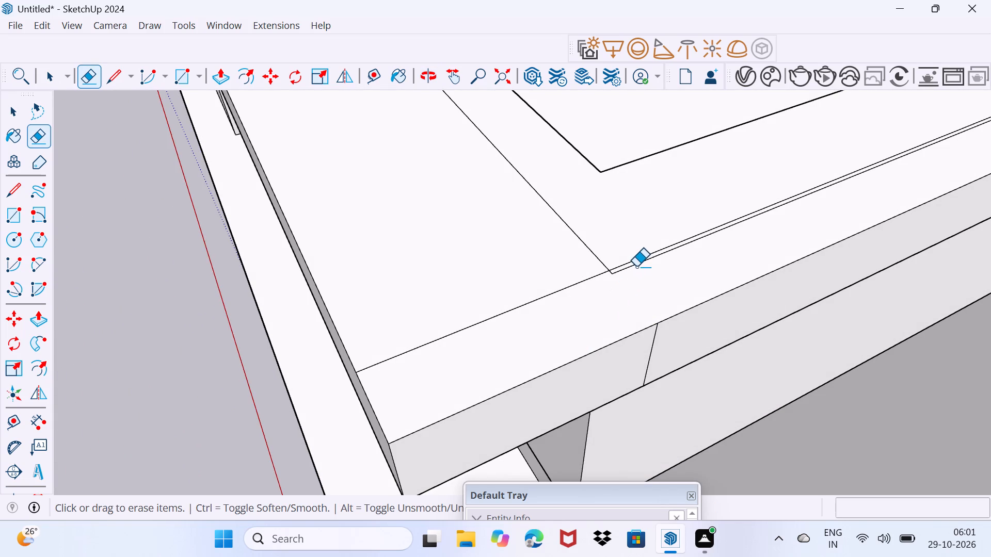
{"action": "left_click", "coordinate": [636, 264]}
{"action": "left_click", "coordinate": [660, 340]}
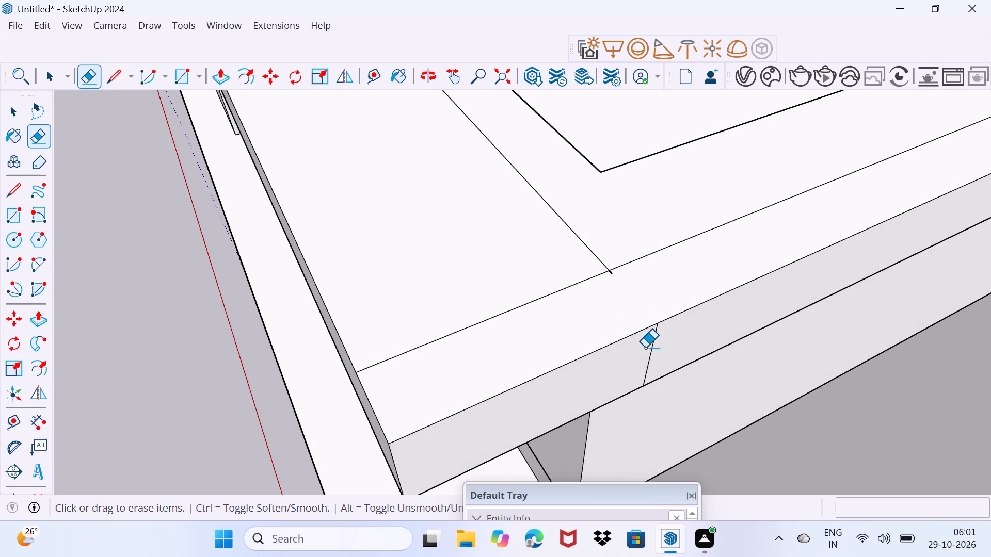
{"action": "left_click_drag", "start_coordinate": [657, 349], "coordinate": [663, 339]}
{"action": "left_click_drag", "start_coordinate": [658, 343], "coordinate": [638, 354]}
{"action": "left_click_drag", "start_coordinate": [596, 258], "coordinate": [581, 263]}
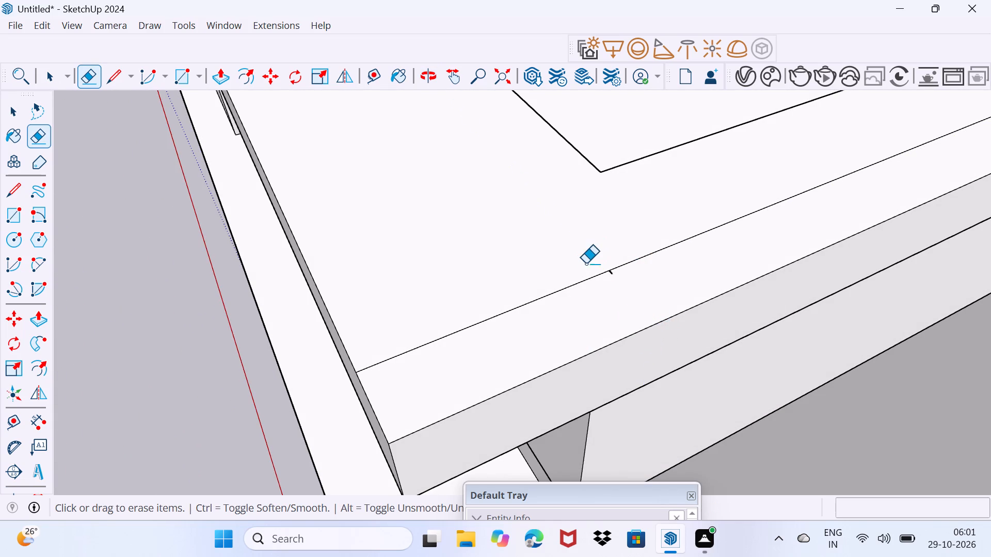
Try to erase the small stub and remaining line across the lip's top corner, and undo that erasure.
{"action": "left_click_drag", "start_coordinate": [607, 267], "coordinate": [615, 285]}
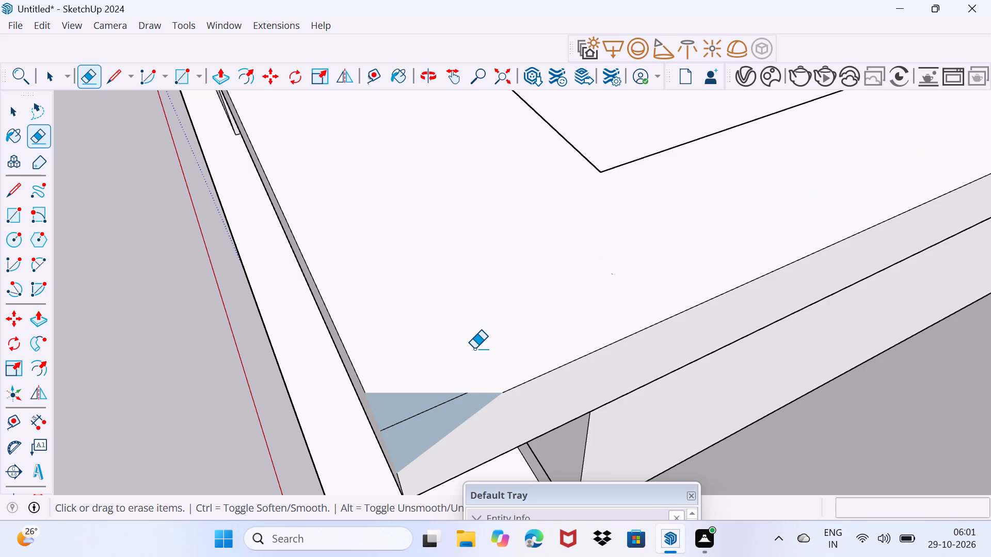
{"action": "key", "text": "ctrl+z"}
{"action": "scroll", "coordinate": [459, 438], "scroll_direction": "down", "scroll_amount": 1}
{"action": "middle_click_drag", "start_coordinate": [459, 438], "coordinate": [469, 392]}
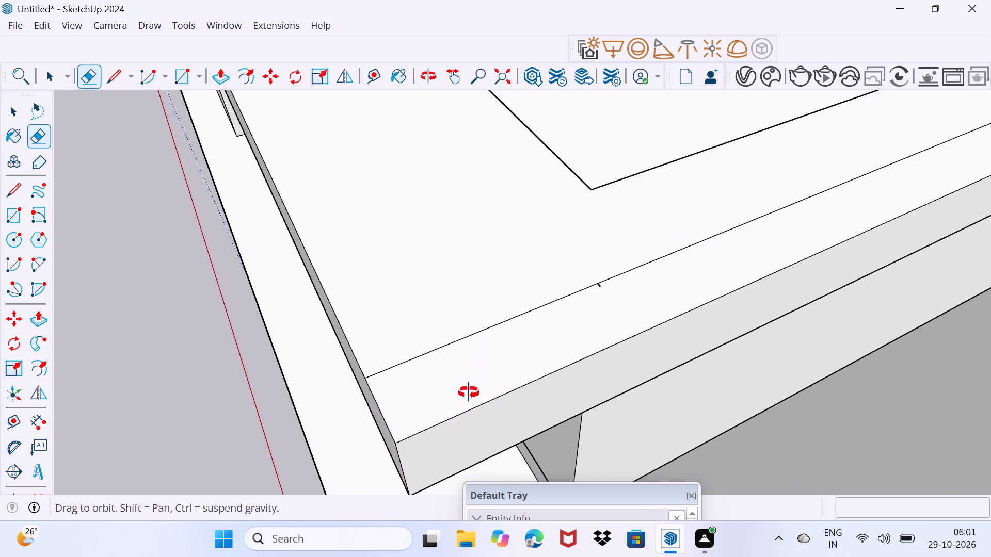
Erase the leftover diagonal and crossing lines and the short stub on the underside of the lip's corner.
{"action": "middle_click_drag", "start_coordinate": [469, 392], "coordinate": [676, 134]}
{"action": "scroll", "coordinate": [605, 378], "scroll_direction": "up", "scroll_amount": 2}
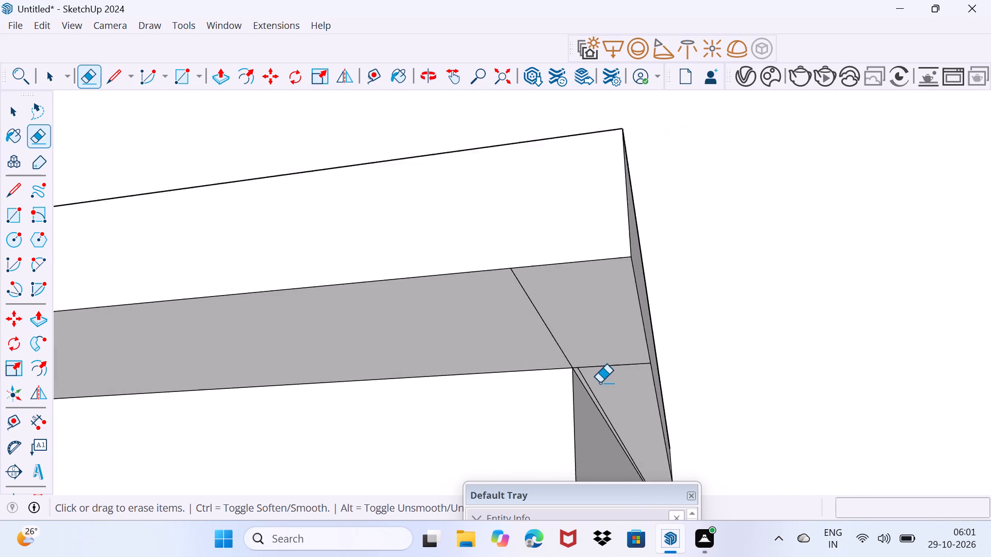
{"action": "scroll", "coordinate": [600, 383], "scroll_direction": "up", "scroll_amount": 2}
{"action": "left_click_drag", "start_coordinate": [534, 333], "coordinate": [548, 294]}
{"action": "left_click", "coordinate": [614, 358]}
{"action": "scroll", "coordinate": [594, 385], "scroll_direction": "up", "scroll_amount": 8}
{"action": "left_click", "coordinate": [556, 365]}
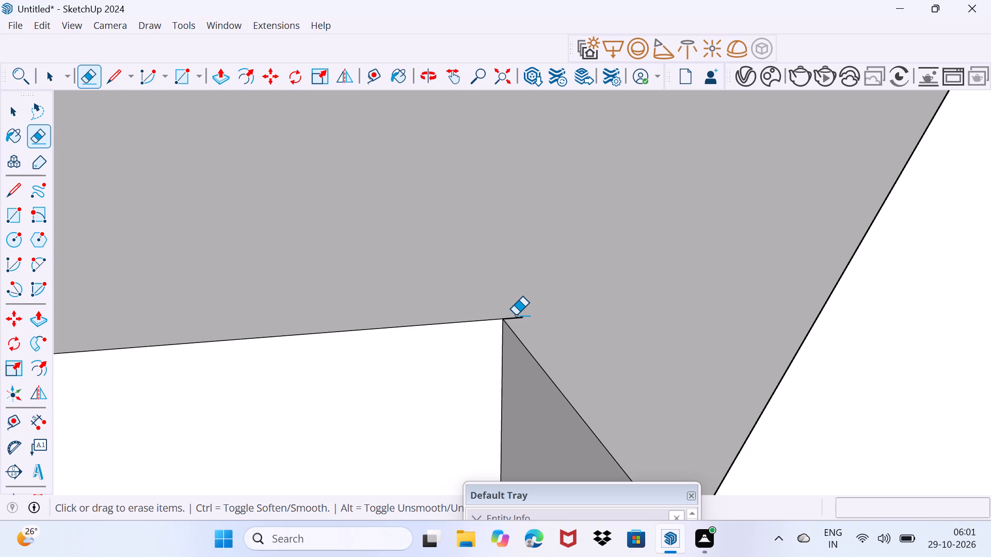
{"action": "left_click", "coordinate": [516, 315]}
{"action": "left_click", "coordinate": [520, 317]}
{"action": "scroll", "coordinate": [520, 317], "scroll_direction": "down", "scroll_amount": 4}
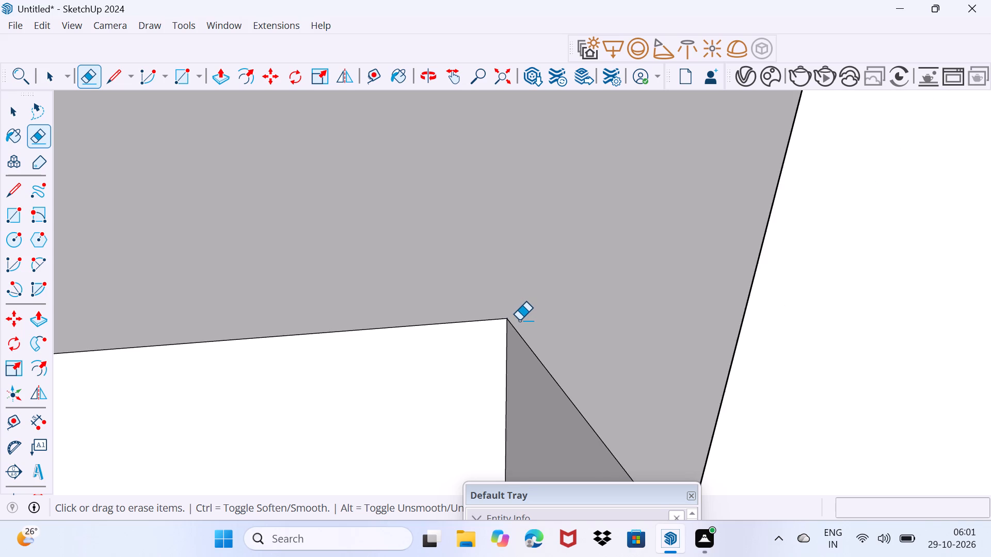
{"action": "scroll", "coordinate": [519, 320], "scroll_direction": "down", "scroll_amount": 17}
Erase the remaining crossing and lengthwise seam lines on the top of the lip at its end corner.
{"action": "middle_click_drag", "start_coordinate": [524, 274], "coordinate": [521, 441]}
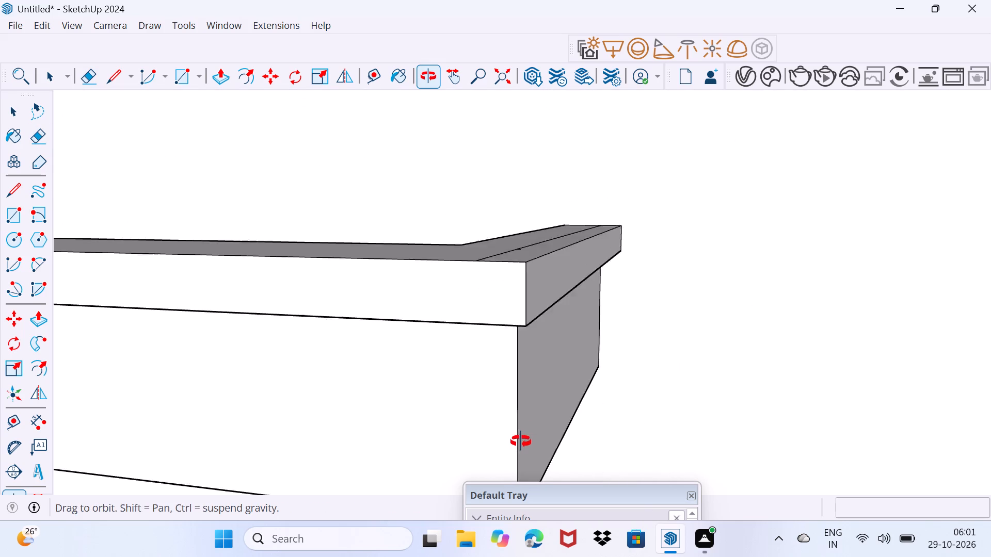
{"action": "middle_click_drag", "start_coordinate": [521, 441], "coordinate": [520, 440]}
{"action": "left_click", "coordinate": [500, 263]}
{"action": "left_click_drag", "start_coordinate": [500, 252], "coordinate": [502, 256]}
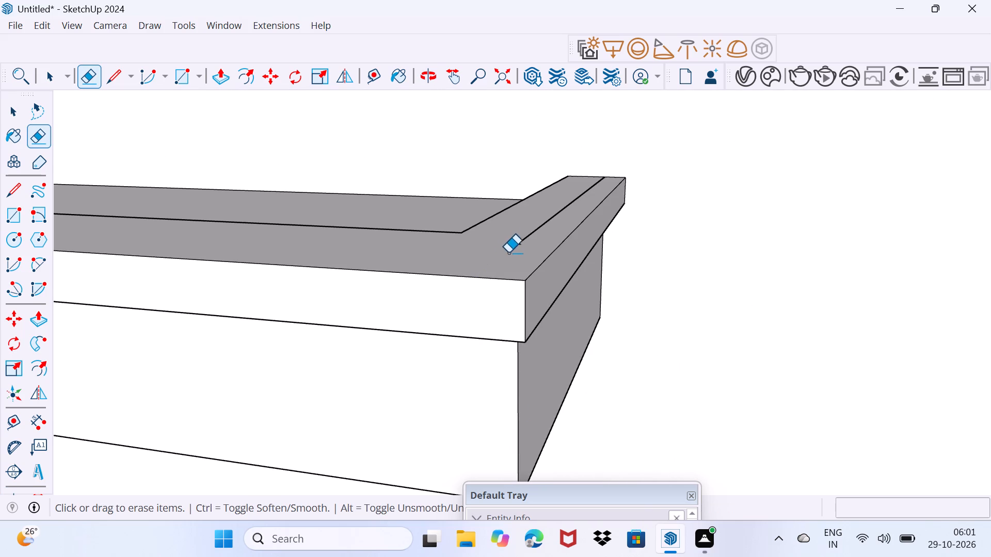
{"action": "left_click", "coordinate": [526, 236]}
{"action": "left_click", "coordinate": [519, 242]}
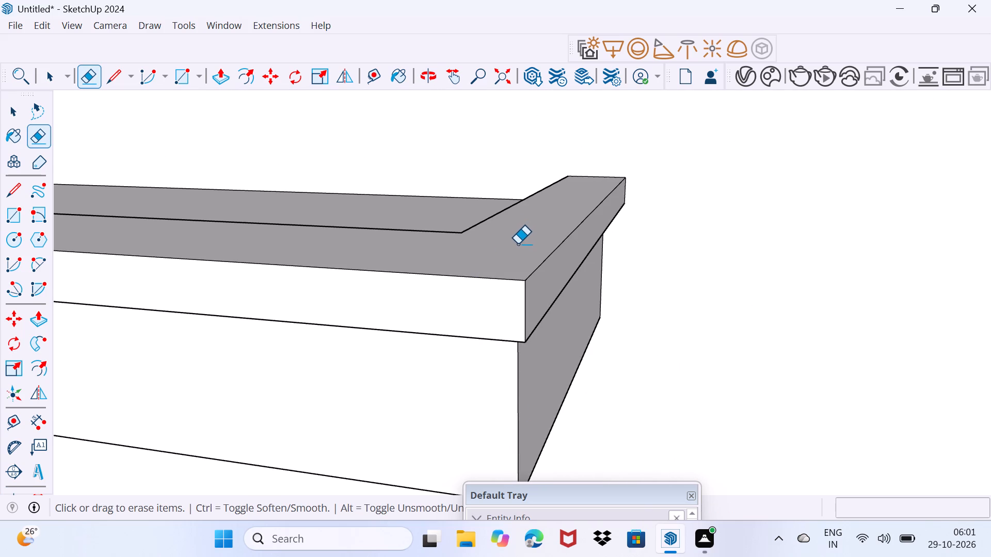
{"action": "left_click", "coordinate": [517, 241]}
Examine the lipped ledge from above, below and at both ends for leftover lines.
{"action": "scroll", "coordinate": [498, 237], "scroll_direction": "down", "scroll_amount": 6}
{"action": "middle_click_drag", "start_coordinate": [489, 302], "coordinate": [538, 198]}
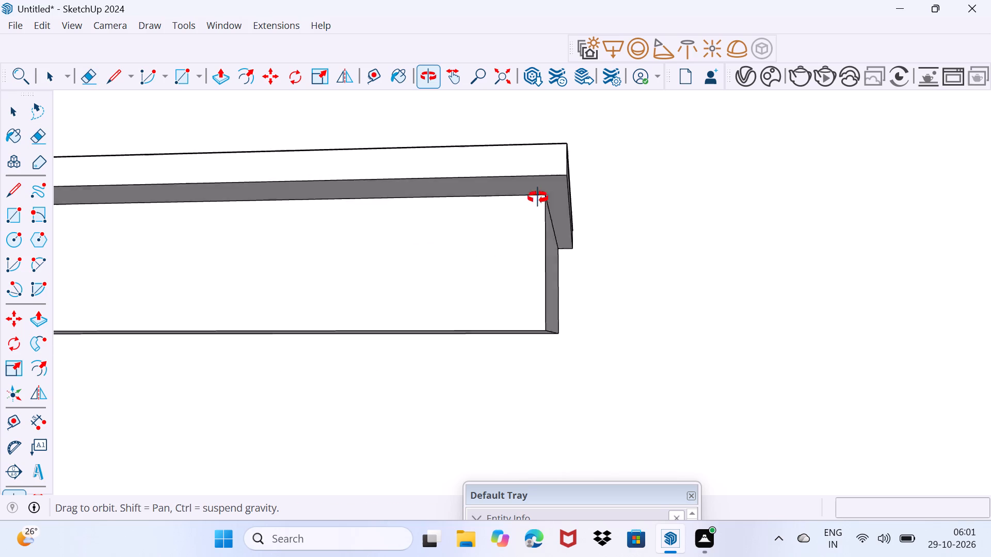
{"action": "middle_click_drag", "start_coordinate": [538, 198], "coordinate": [620, 299]}
{"action": "scroll", "coordinate": [577, 288], "scroll_direction": "down", "scroll_amount": 10}
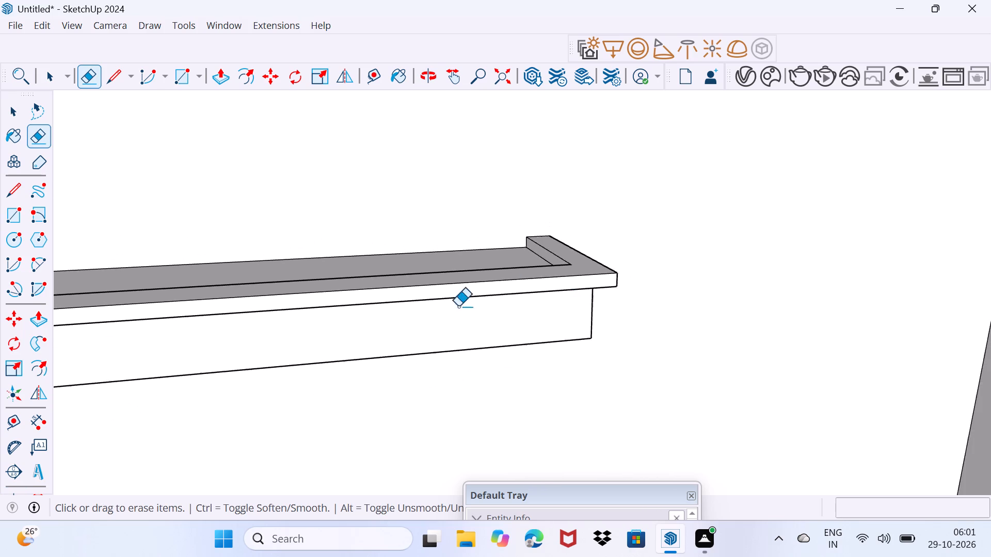
{"action": "scroll", "coordinate": [458, 306], "scroll_direction": "down", "scroll_amount": 13}
{"action": "middle_click_drag", "start_coordinate": [163, 358], "coordinate": [506, 305], "text": "shift"}
{"action": "scroll", "coordinate": [252, 299], "scroll_direction": "up", "scroll_amount": 7}
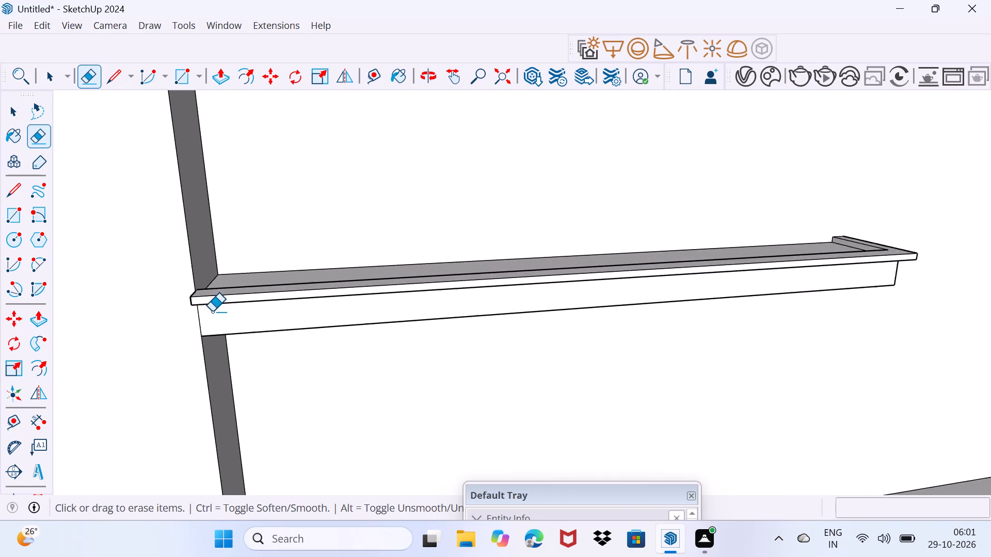
{"action": "scroll", "coordinate": [212, 312], "scroll_direction": "up", "scroll_amount": 2}
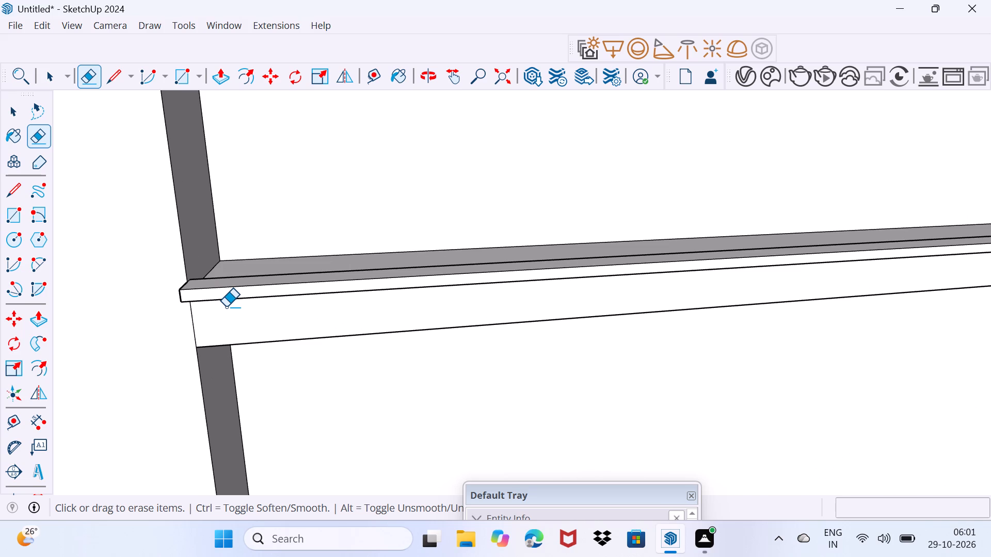
{"action": "middle_click_drag", "start_coordinate": [264, 309], "coordinate": [244, 336]}
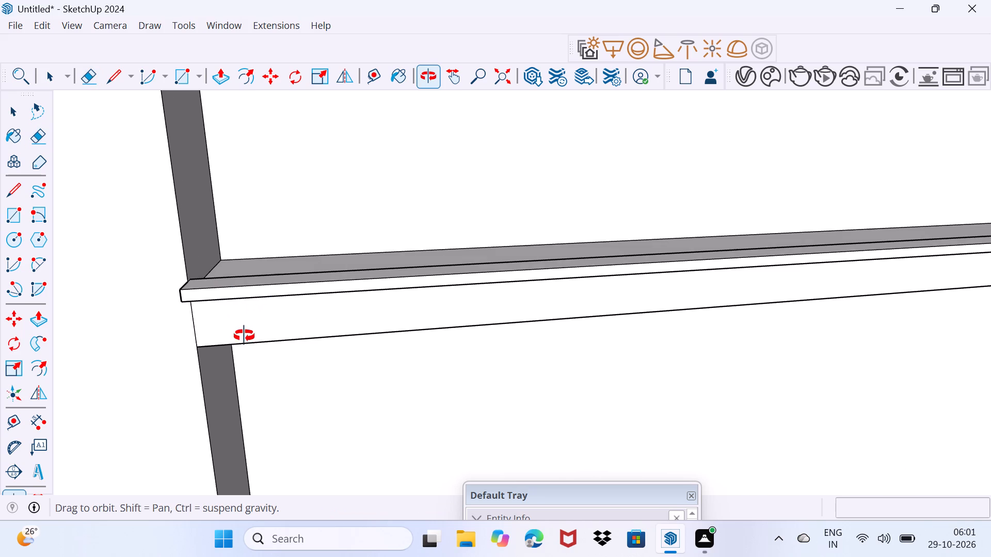
{"action": "middle_click_drag", "start_coordinate": [244, 336], "coordinate": [267, 320]}
{"action": "scroll", "coordinate": [276, 316], "scroll_direction": "down", "scroll_amount": 10}
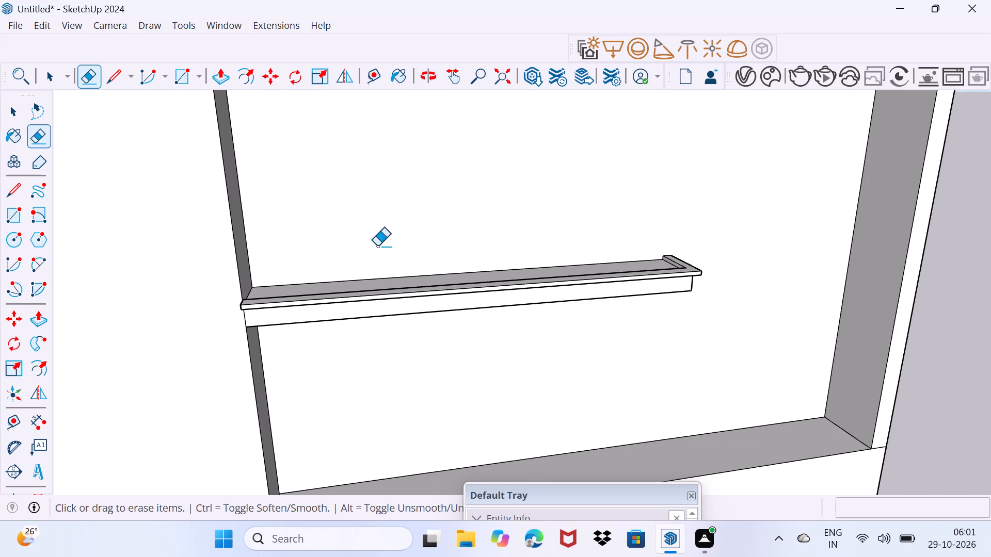
Raise the building's roof face 1' 11" as a new starting face, forming a separate parapet band around the top.
{"action": "middle_click_drag", "start_coordinate": [377, 247], "coordinate": [281, 314], "text": "shift"}
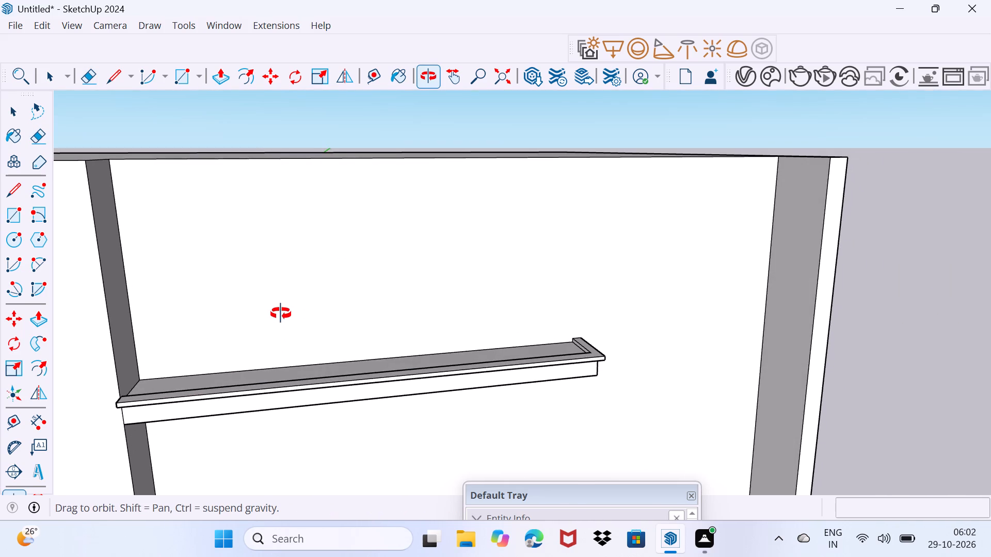
{"action": "middle_click_drag", "start_coordinate": [281, 314], "coordinate": [244, 315], "text": "shift"}
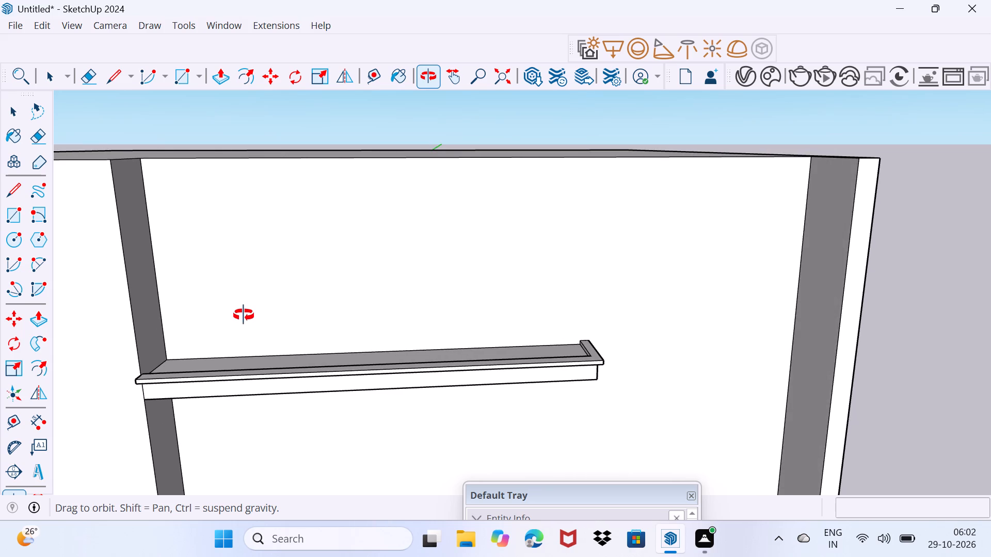
{"action": "middle_click_drag", "start_coordinate": [244, 315], "coordinate": [178, 337], "text": "shift"}
{"action": "scroll", "coordinate": [178, 337], "scroll_direction": "down", "scroll_amount": 14}
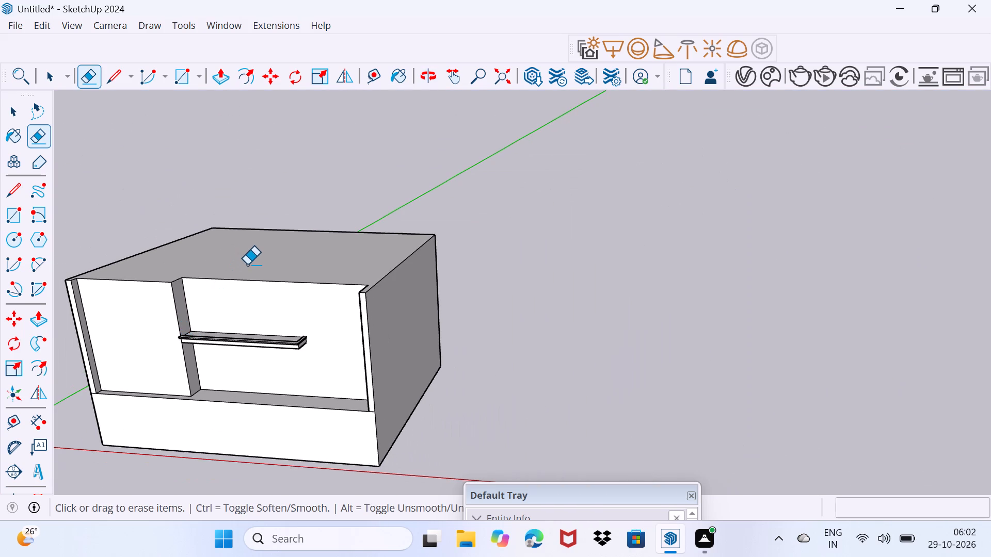
{"action": "key", "text": "space"}
{"action": "left_click", "coordinate": [275, 259]}
{"action": "key", "text": "p"}
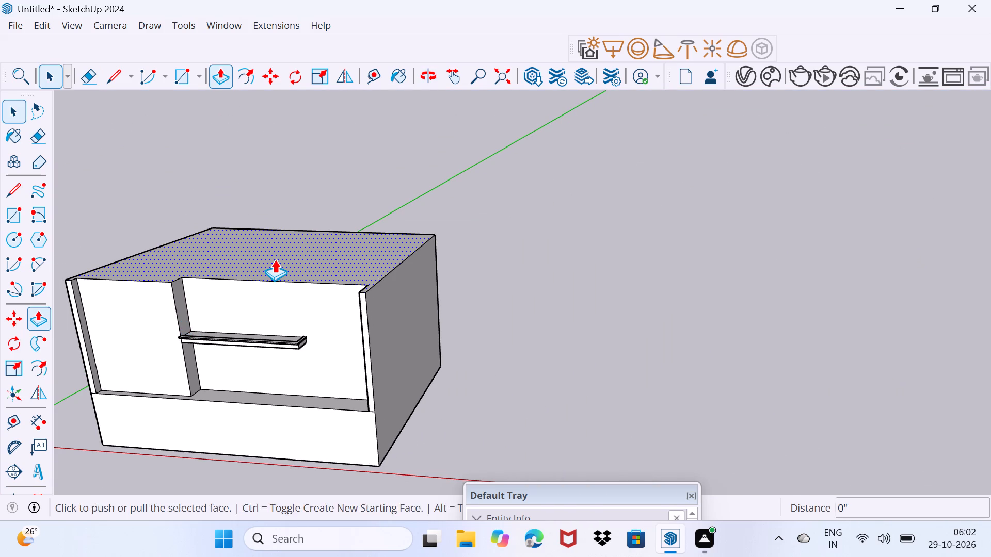
{"action": "left_click", "coordinate": [275, 259]}
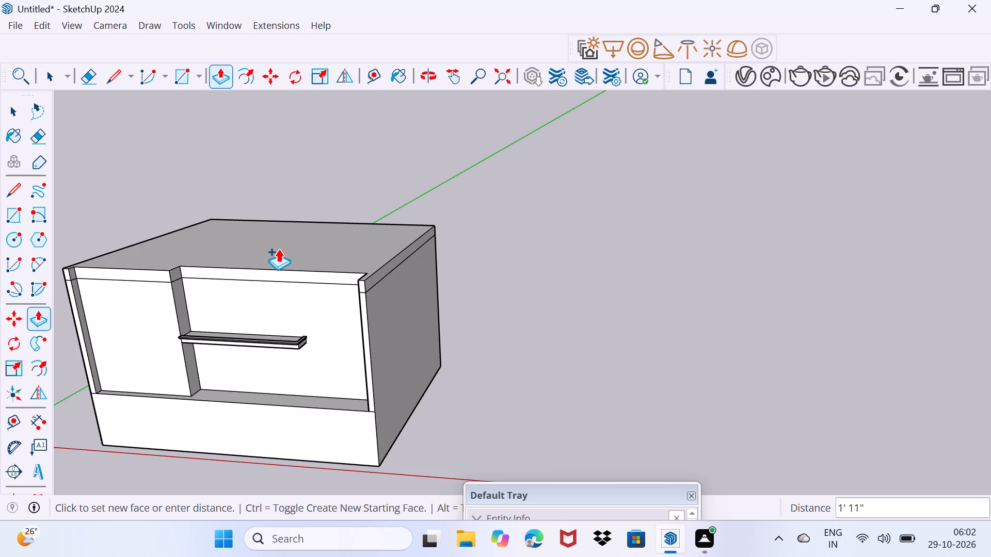
{"action": "left_click", "coordinate": [278, 249]}
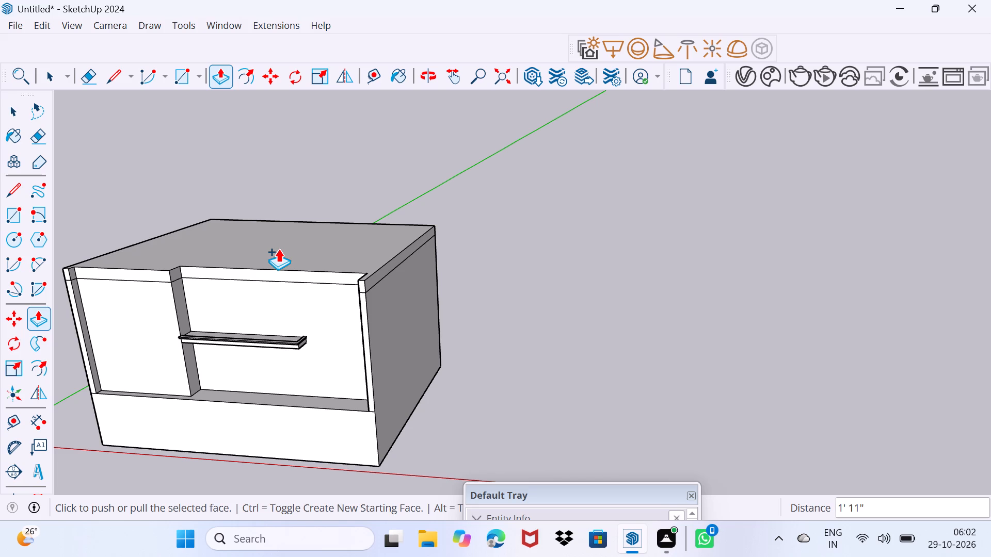
{"action": "key", "text": "space"}
Pull the new top strip above the narrower recessed panel forward until it is flush with the front facade.
{"action": "left_click_drag", "start_coordinate": [251, 303], "coordinate": [299, 268]}
{"action": "scroll", "coordinate": [212, 273], "scroll_direction": "up", "scroll_amount": 2}
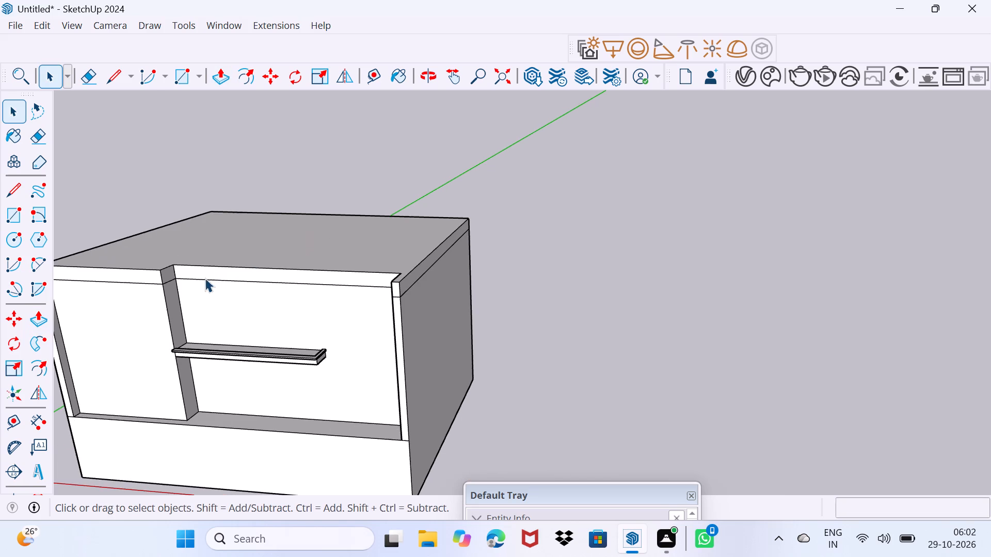
{"action": "middle_click_drag", "start_coordinate": [205, 281], "coordinate": [220, 281]}
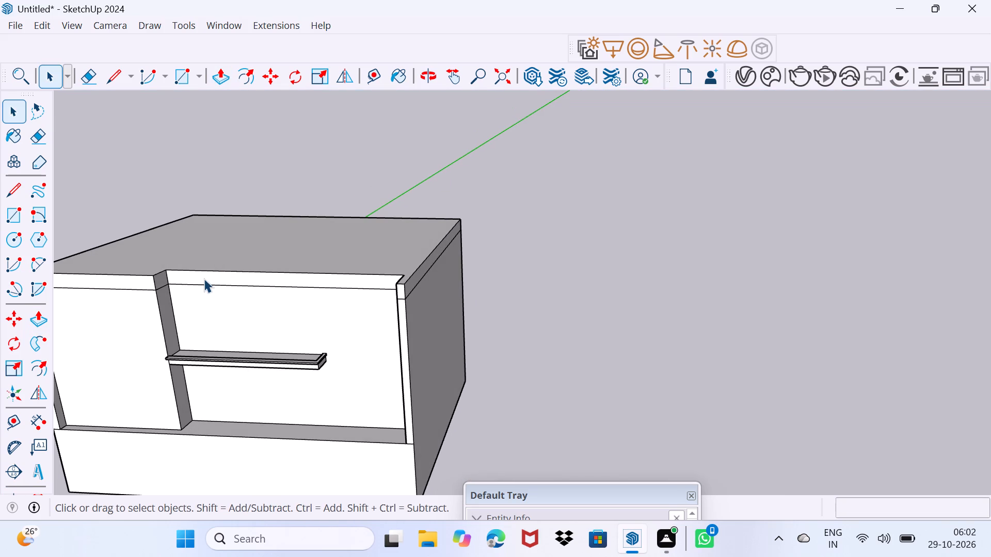
{"action": "middle_click_drag", "start_coordinate": [204, 278], "coordinate": [338, 264]}
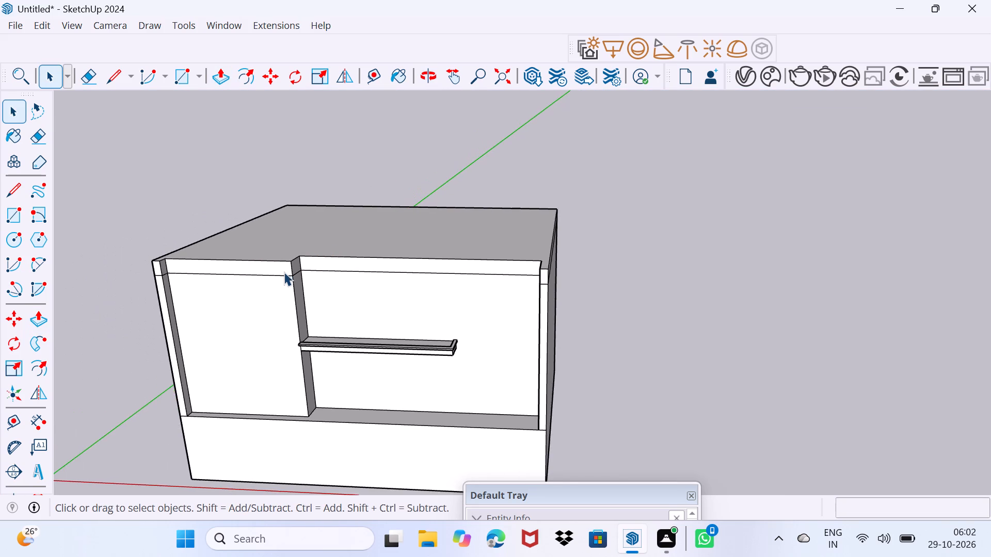
{"action": "scroll", "coordinate": [274, 272], "scroll_direction": "up", "scroll_amount": 4}
{"action": "left_click", "coordinate": [270, 271]}
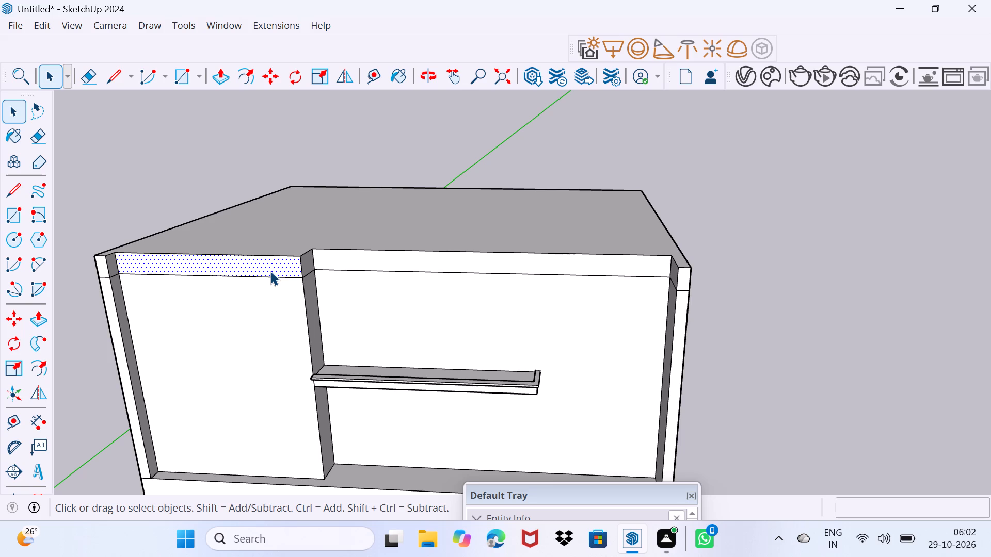
{"action": "key", "text": "p"}
{"action": "left_click", "coordinate": [285, 274]}
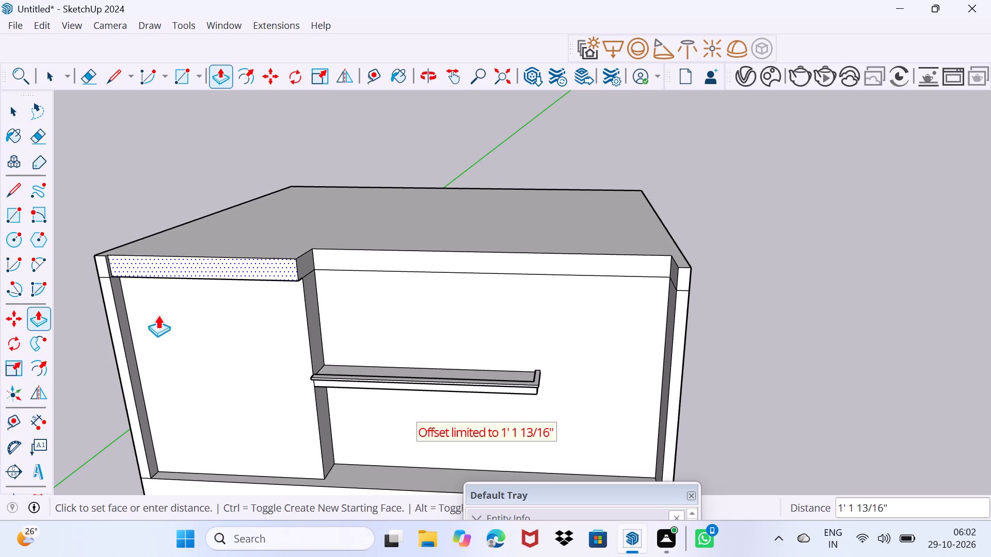
{"action": "left_click", "coordinate": [106, 318]}
{"action": "left_click", "coordinate": [342, 255]}
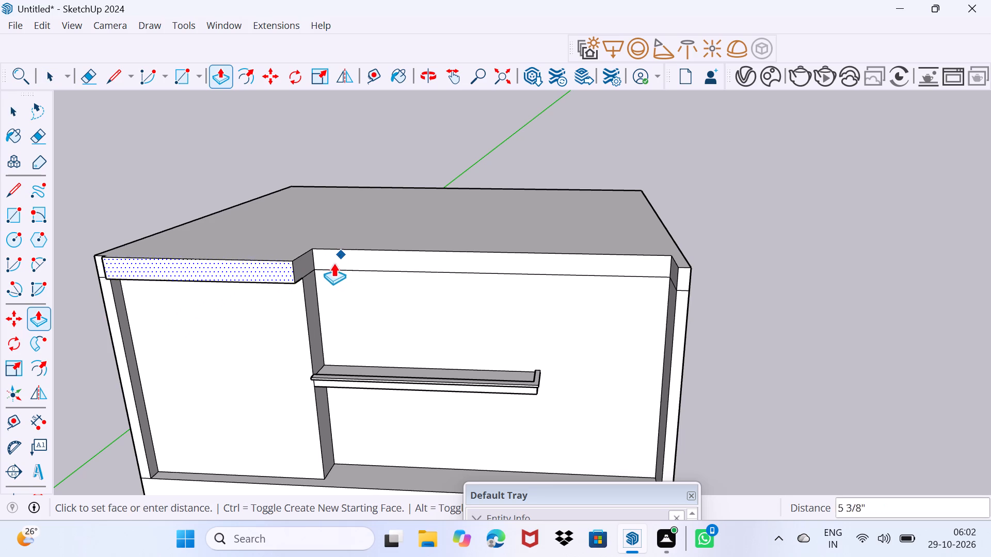
{"action": "key", "text": "Escape"}
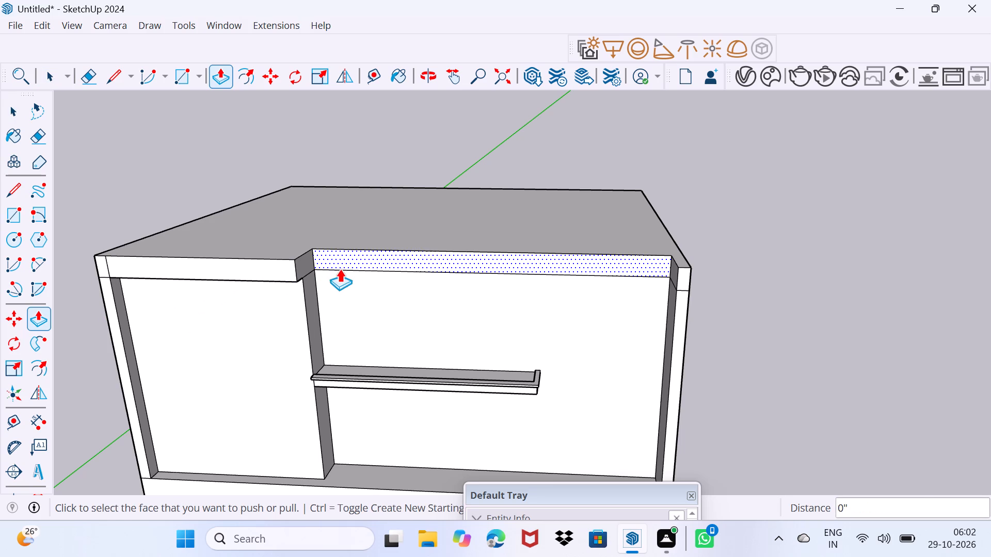
Pull the top strip above the wider recess with the ledge out 3' 9 1/2", flush with the front facade.
{"action": "left_click", "coordinate": [373, 262]}
{"action": "left_click", "coordinate": [685, 310]}
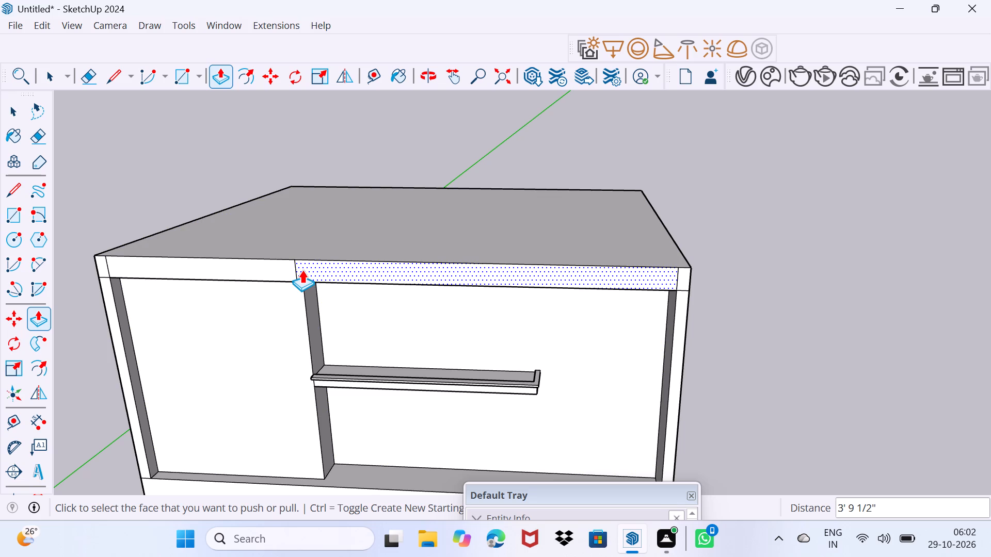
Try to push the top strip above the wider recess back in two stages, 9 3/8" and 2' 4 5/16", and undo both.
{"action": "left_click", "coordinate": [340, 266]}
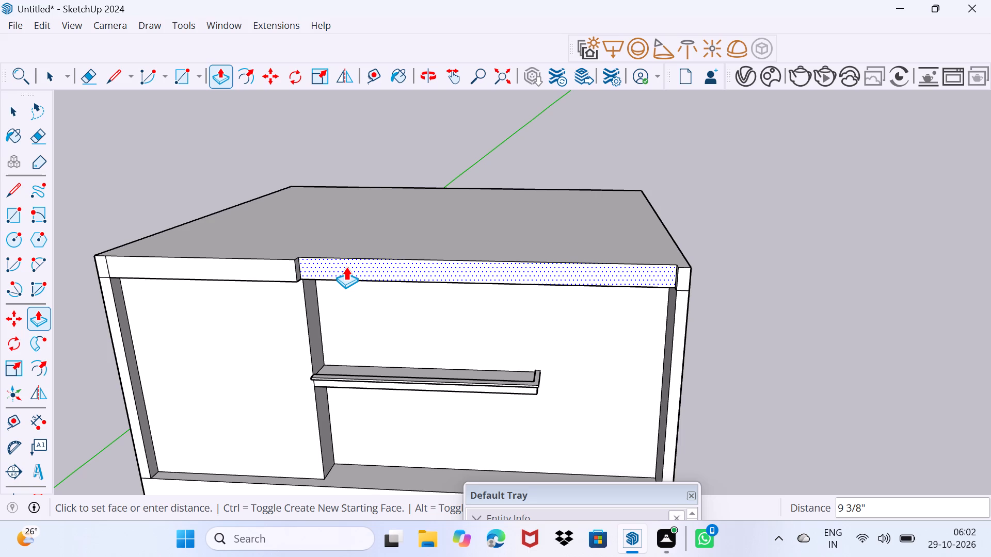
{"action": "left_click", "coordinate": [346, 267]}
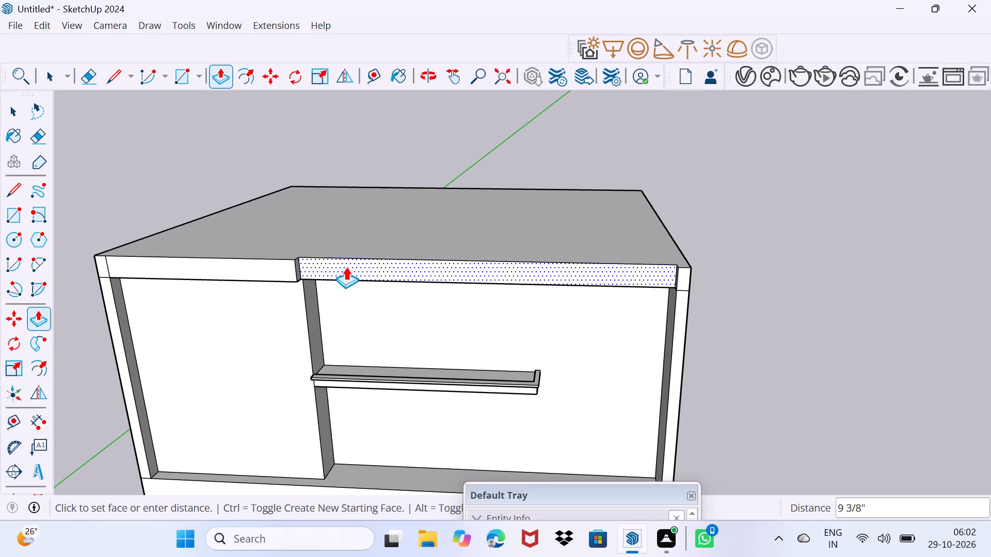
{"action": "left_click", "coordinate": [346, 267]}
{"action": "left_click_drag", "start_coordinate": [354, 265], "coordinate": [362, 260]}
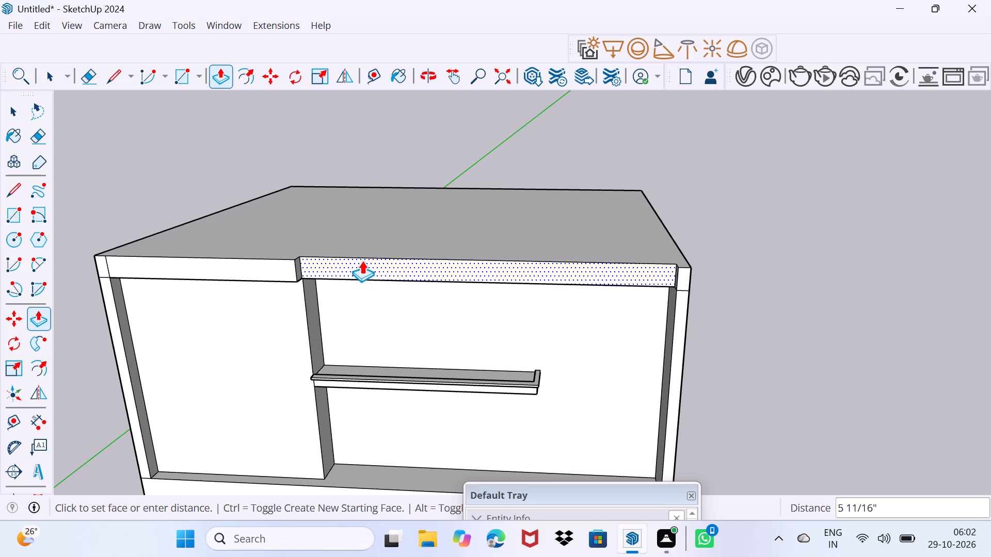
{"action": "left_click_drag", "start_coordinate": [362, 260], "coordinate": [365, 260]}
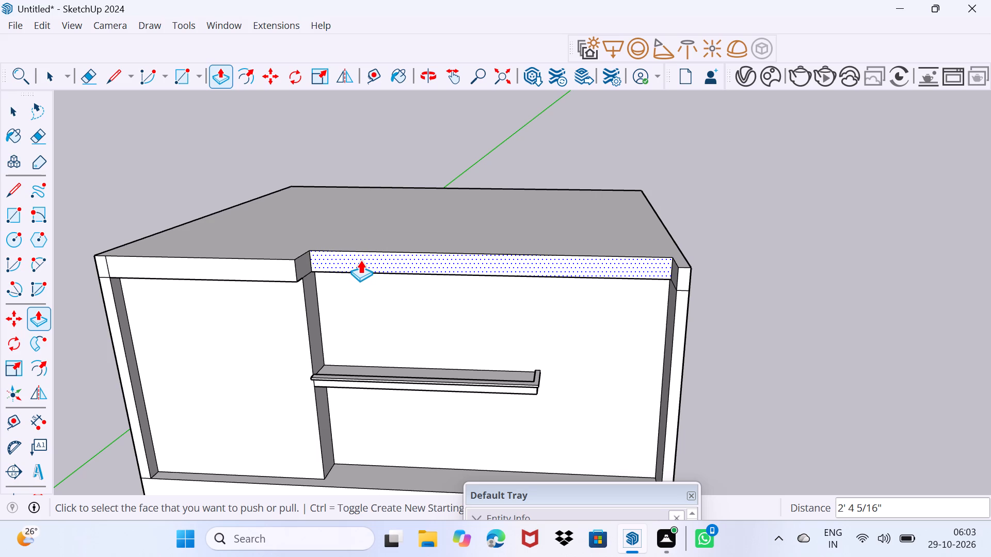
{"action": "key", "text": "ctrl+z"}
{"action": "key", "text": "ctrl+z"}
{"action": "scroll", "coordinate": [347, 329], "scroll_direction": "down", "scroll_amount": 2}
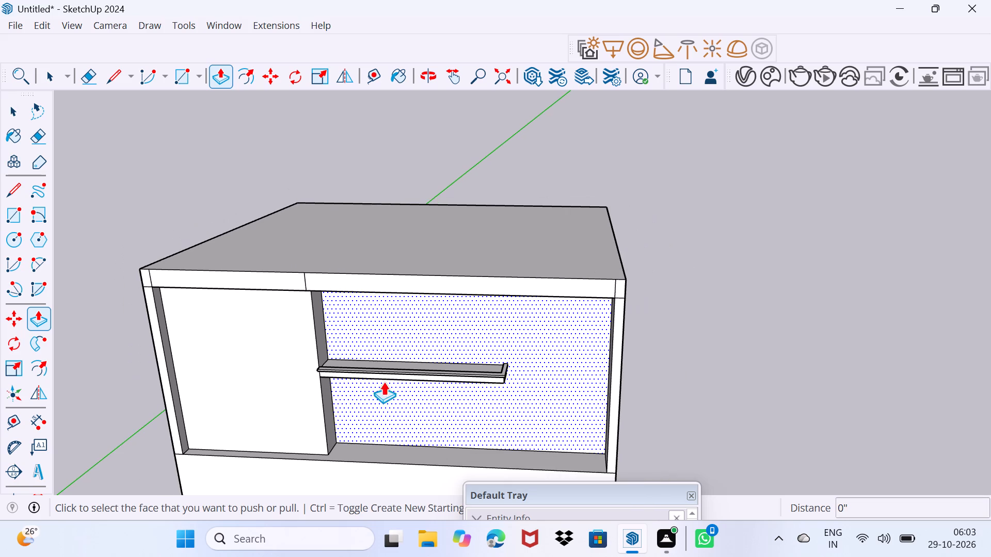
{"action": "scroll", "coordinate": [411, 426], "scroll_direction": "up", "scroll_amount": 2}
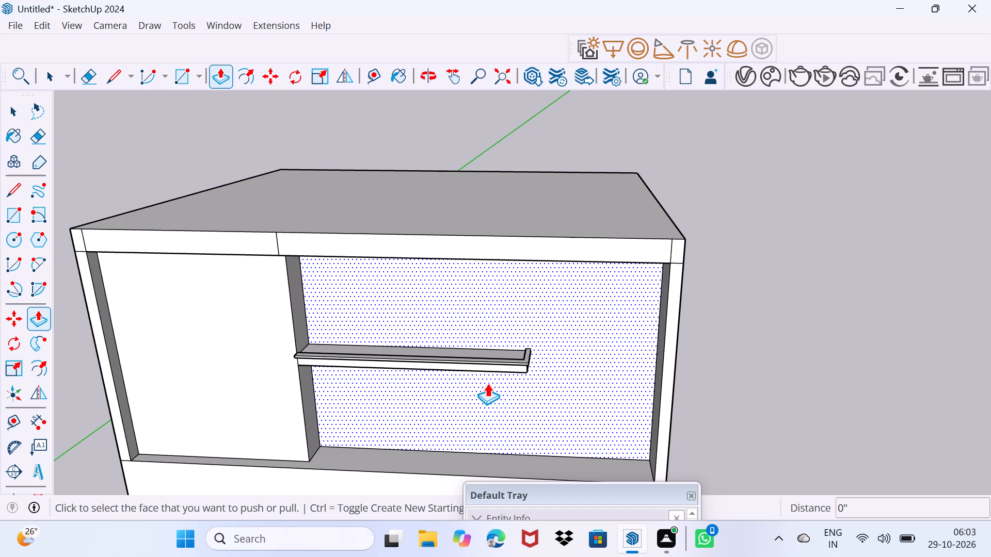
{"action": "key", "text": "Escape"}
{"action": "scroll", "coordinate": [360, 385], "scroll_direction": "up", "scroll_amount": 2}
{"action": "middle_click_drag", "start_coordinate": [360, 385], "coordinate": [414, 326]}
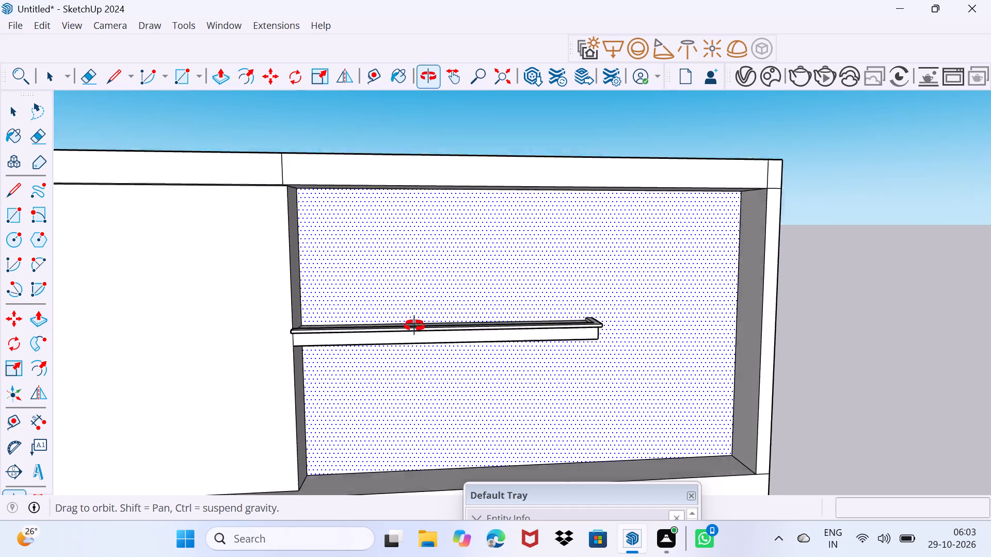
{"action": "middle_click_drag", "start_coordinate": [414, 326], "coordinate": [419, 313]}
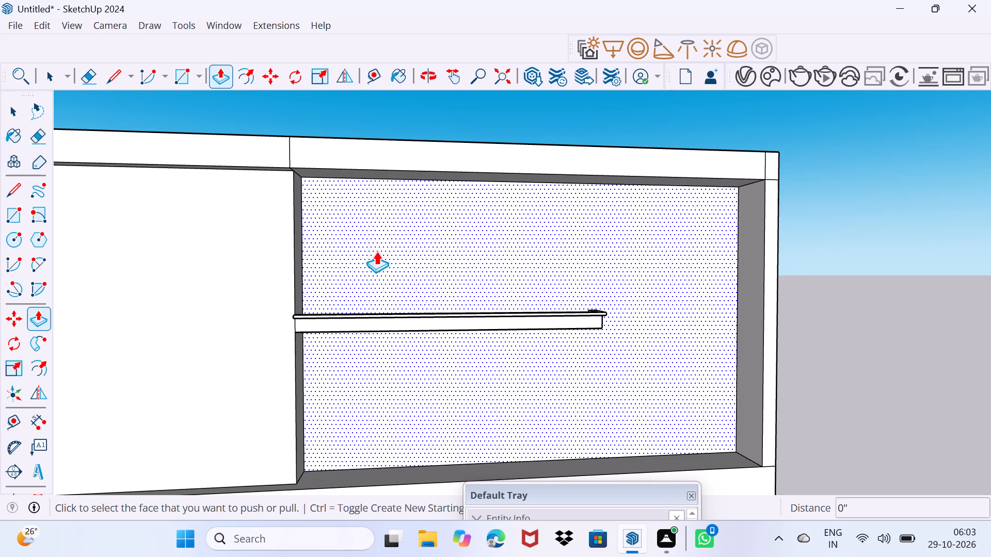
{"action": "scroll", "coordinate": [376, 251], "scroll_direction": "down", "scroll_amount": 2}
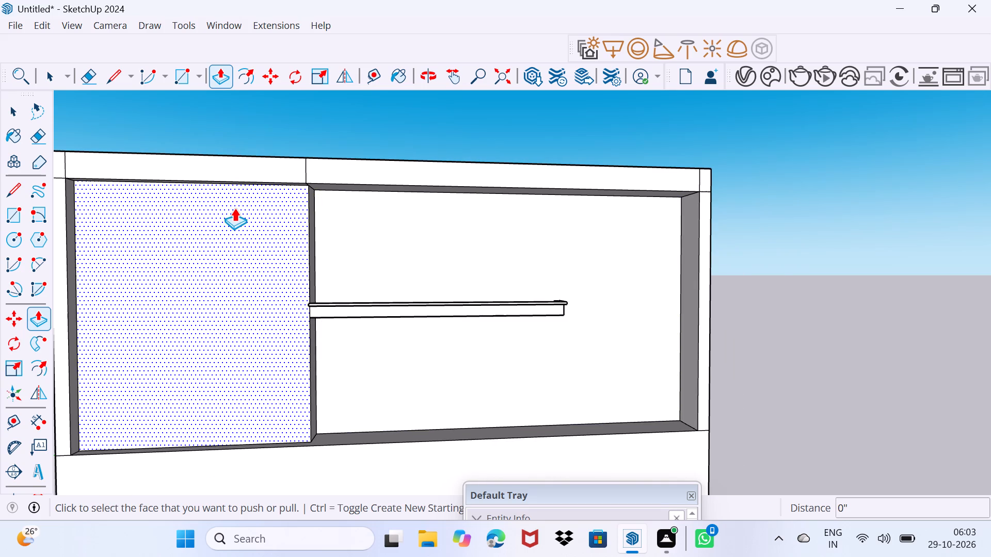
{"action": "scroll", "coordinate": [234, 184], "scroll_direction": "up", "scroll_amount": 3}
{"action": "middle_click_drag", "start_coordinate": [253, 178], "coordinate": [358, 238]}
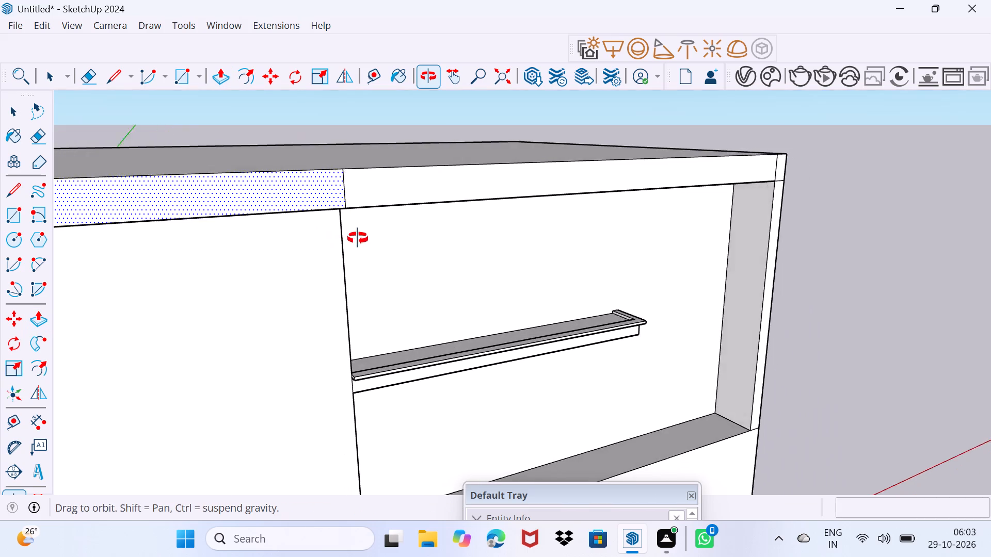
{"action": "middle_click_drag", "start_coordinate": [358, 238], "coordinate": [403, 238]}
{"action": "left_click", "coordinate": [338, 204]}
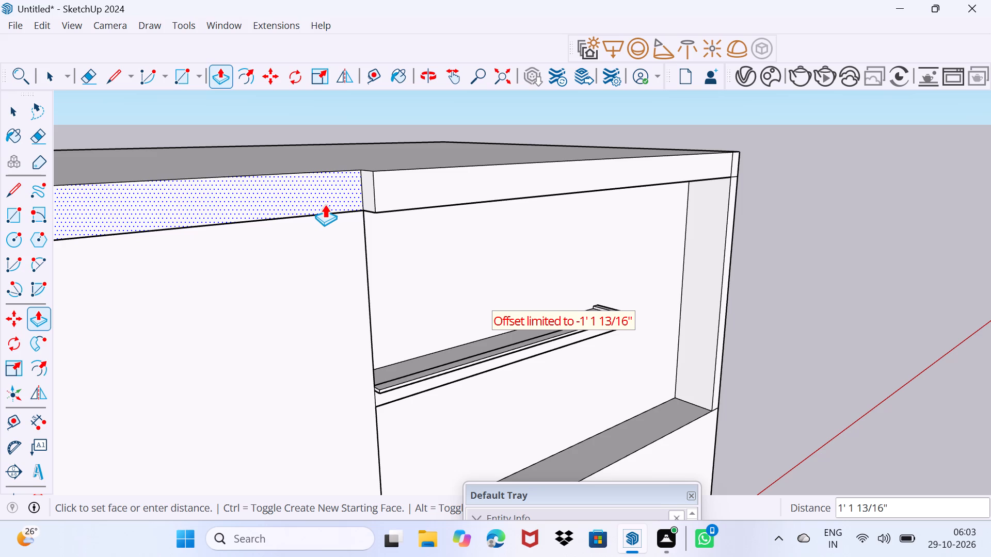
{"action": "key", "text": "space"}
Pull the ground-floor front face below the recesses forward 2' 4 1/4".
{"action": "scroll", "coordinate": [327, 204], "scroll_direction": "down", "scroll_amount": 5}
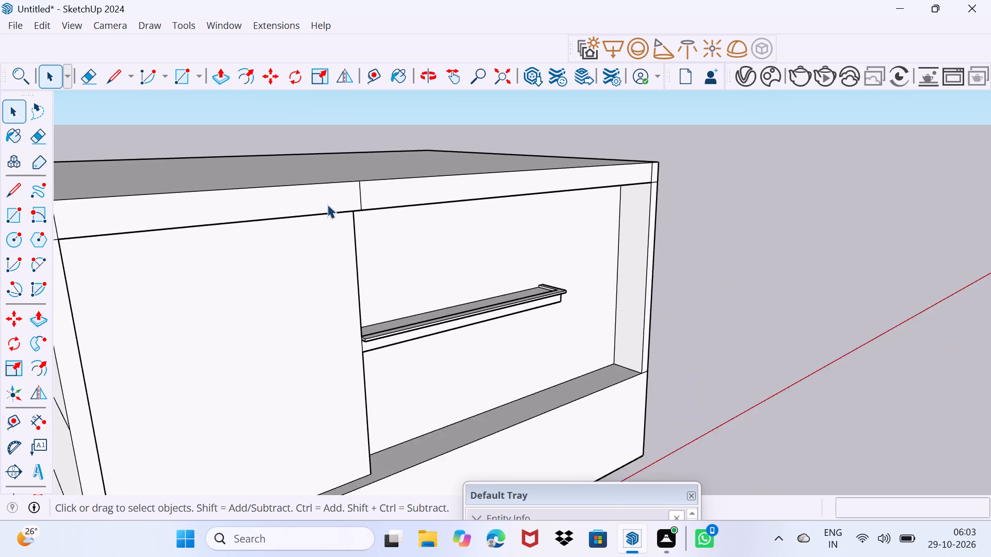
{"action": "scroll", "coordinate": [327, 204], "scroll_direction": "down", "scroll_amount": 6}
{"action": "left_click", "coordinate": [300, 303]}
{"action": "left_click", "coordinate": [319, 417]}
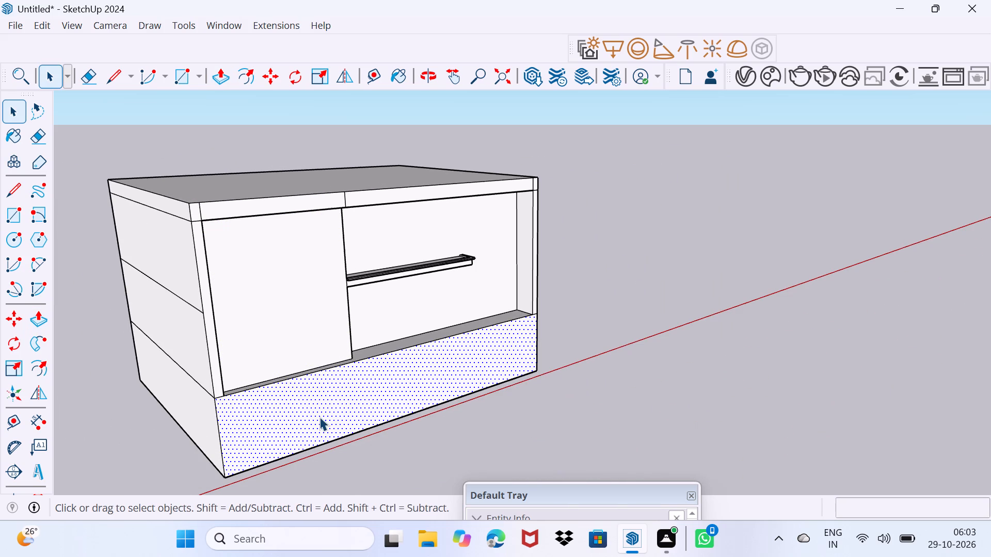
{"action": "key", "text": "p"}
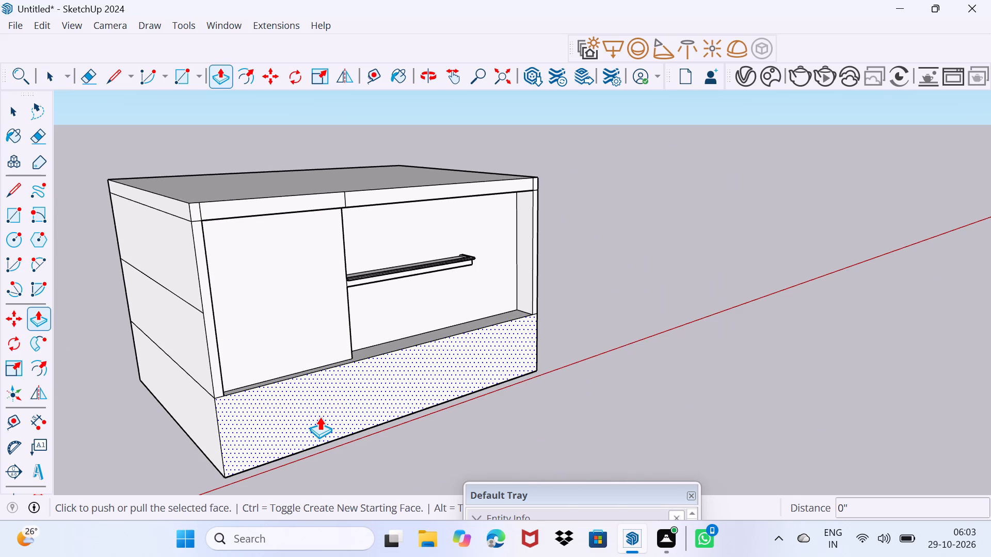
{"action": "left_click", "coordinate": [319, 417]}
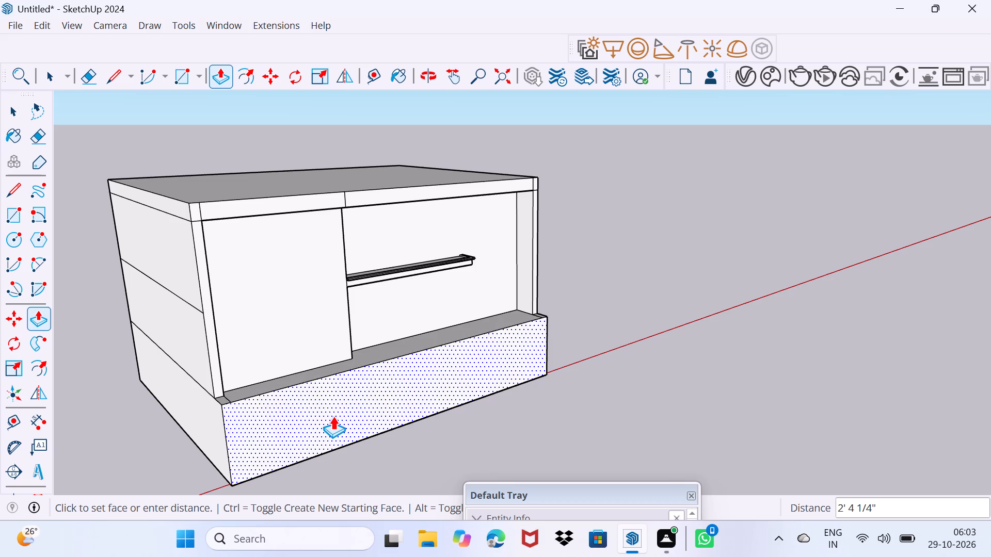
{"action": "left_click", "coordinate": [333, 416]}
{"action": "key", "text": "space"}
Erase the short edge on top of the ground-floor projection, at the foot of the left end fin.
{"action": "left_click_drag", "start_coordinate": [279, 434], "coordinate": [290, 401]}
{"action": "scroll", "coordinate": [193, 394], "scroll_direction": "up", "scroll_amount": 3}
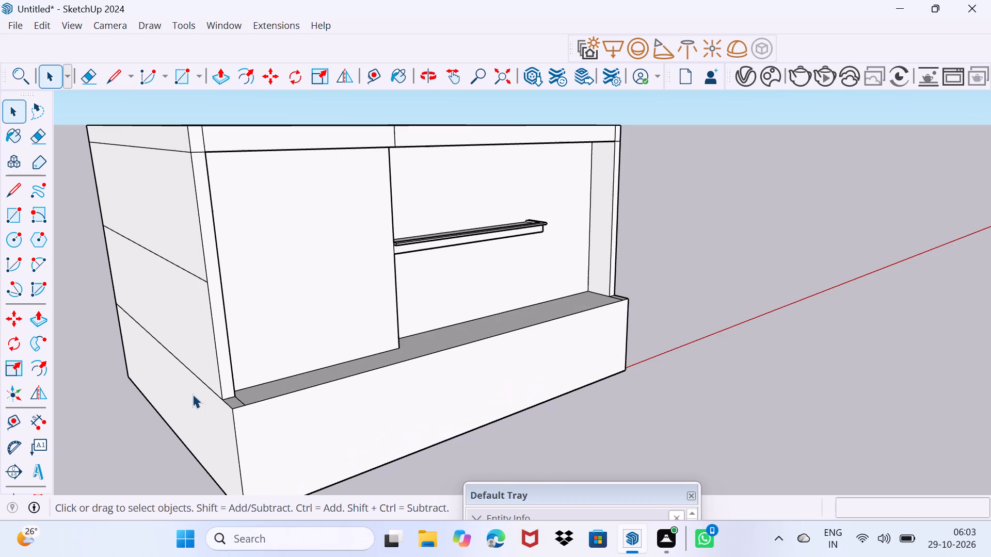
{"action": "scroll", "coordinate": [220, 402], "scroll_direction": "up", "scroll_amount": 1}
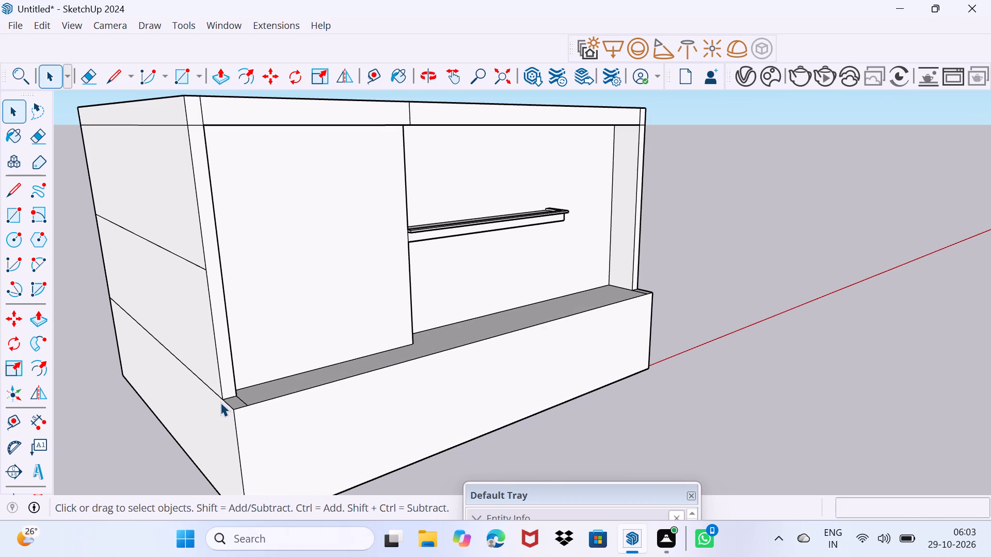
{"action": "key", "text": "e"}
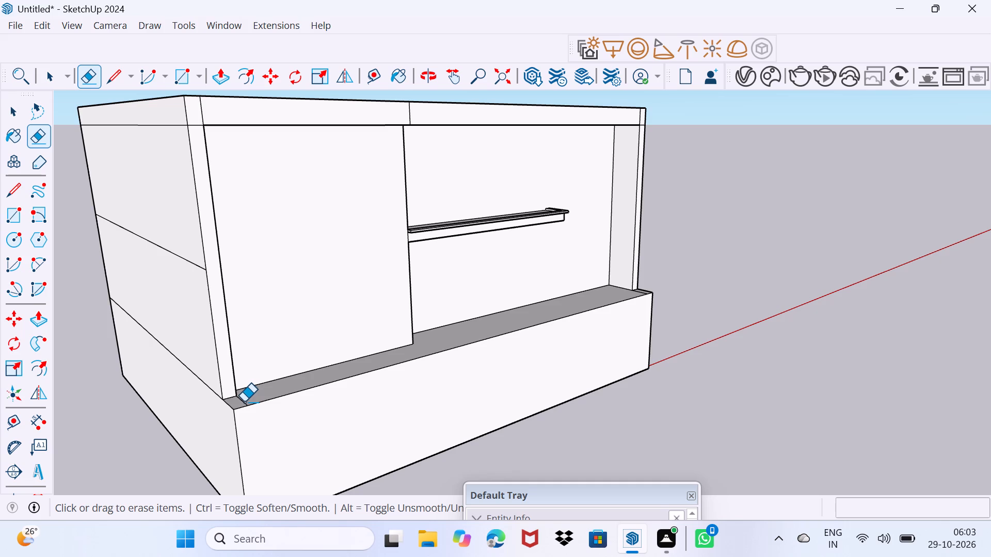
{"action": "left_click", "coordinate": [244, 402]}
Pull the narrow front face of the left end fin forward 2' 4 1/4", flush with the ground-floor front.
{"action": "key", "text": "space"}
{"action": "left_click", "coordinate": [232, 389]}
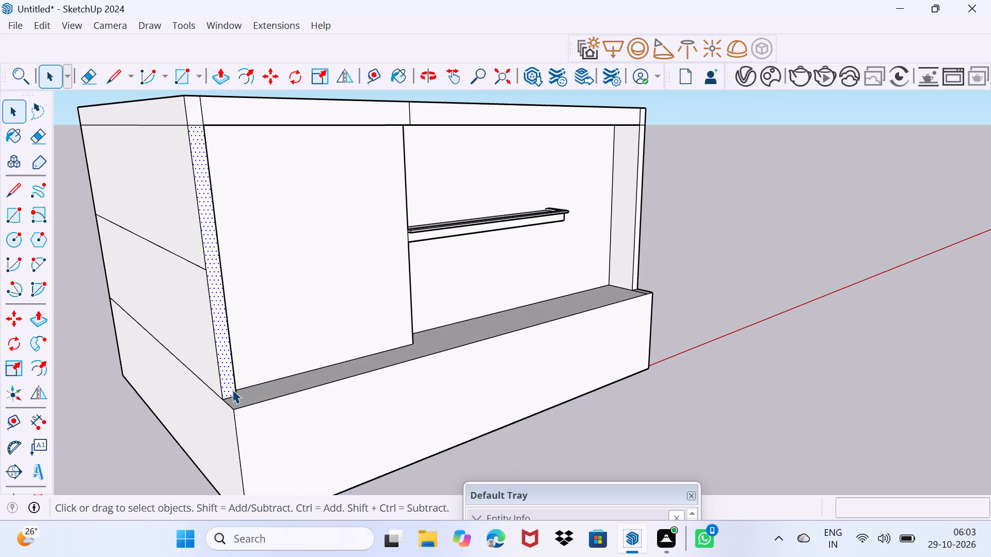
{"action": "key", "text": "p"}
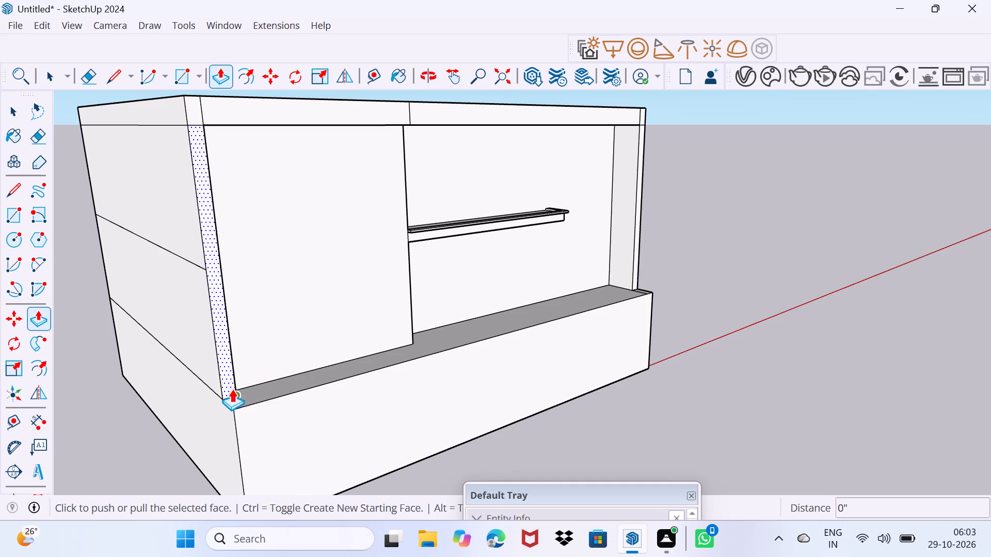
{"action": "left_click", "coordinate": [232, 389]}
{"action": "left_click", "coordinate": [250, 425]}
Pull the narrow front face of the right end fin forward, flush with the projecting ground-floor front.
{"action": "middle_click", "coordinate": [262, 373]}
{"action": "scroll", "coordinate": [262, 373], "scroll_direction": "down", "scroll_amount": 2}
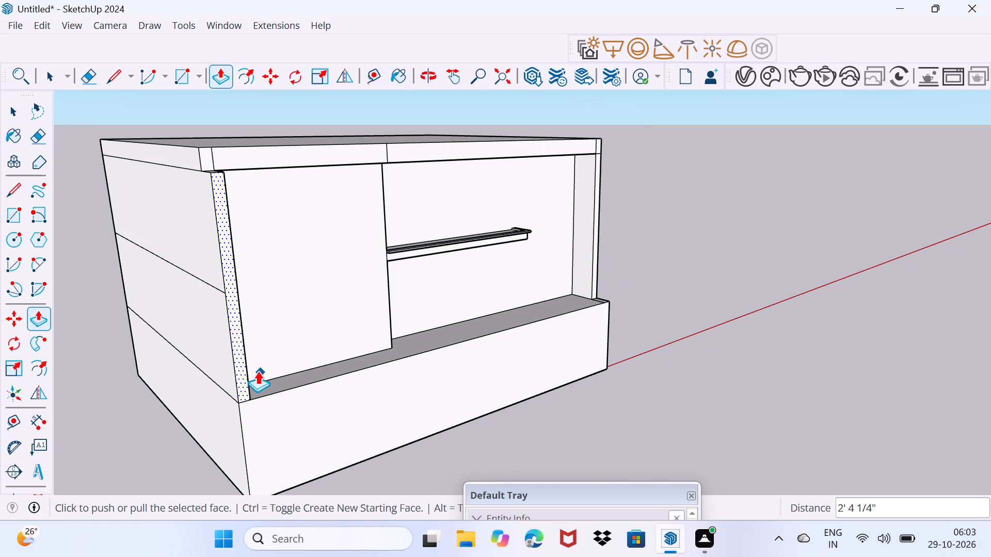
{"action": "scroll", "coordinate": [250, 179], "scroll_direction": "up", "scroll_amount": 3}
{"action": "middle_click_drag", "start_coordinate": [250, 179], "coordinate": [198, 210]}
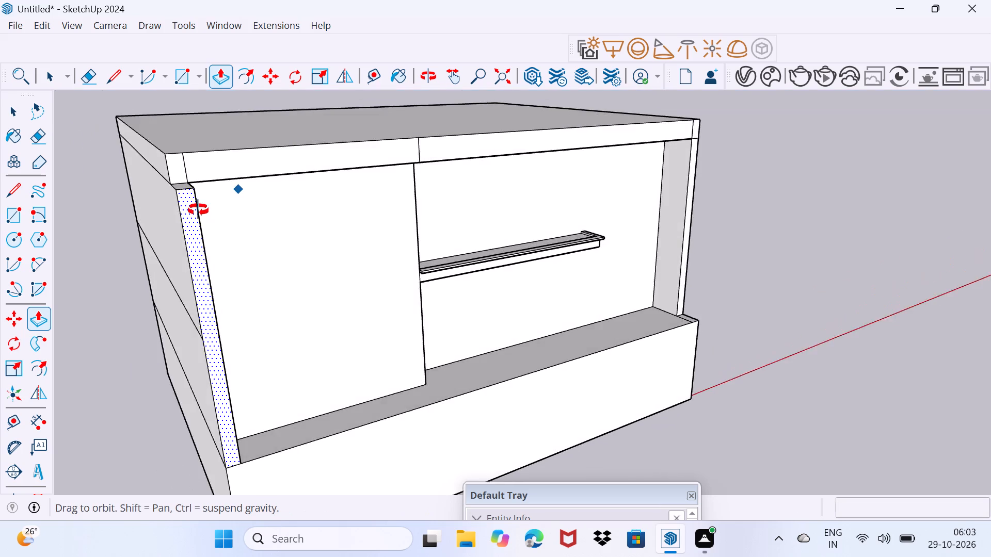
{"action": "middle_click_drag", "start_coordinate": [198, 210], "coordinate": [140, 212]}
{"action": "scroll", "coordinate": [774, 240], "scroll_direction": "up", "scroll_amount": 1}
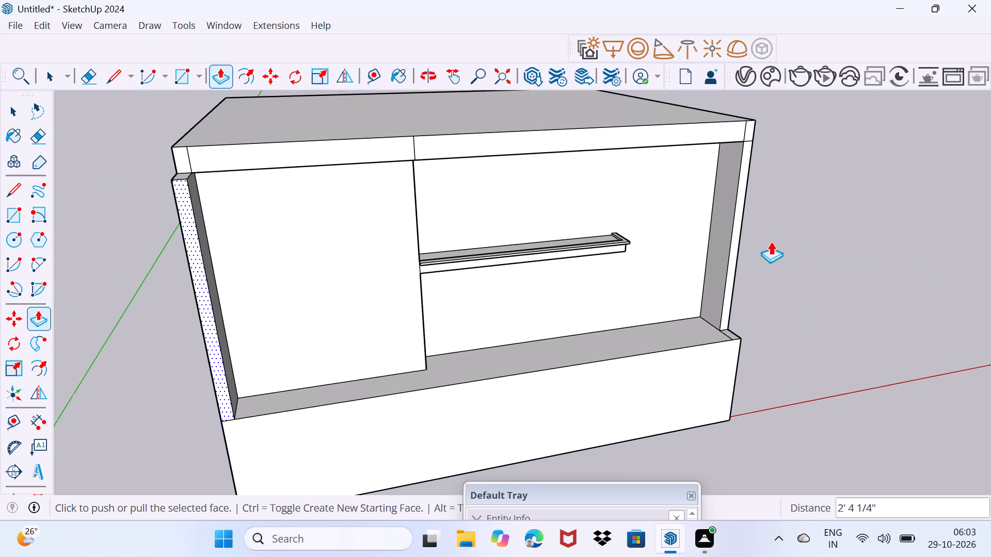
{"action": "key", "text": "space"}
{"action": "scroll", "coordinate": [720, 287], "scroll_direction": "up", "scroll_amount": 6}
{"action": "left_click", "coordinate": [729, 285]}
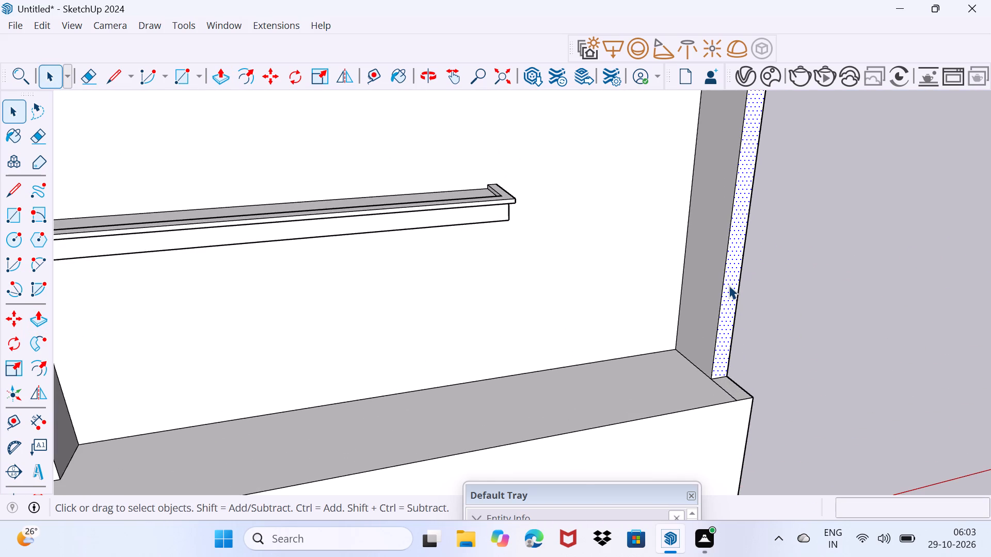
{"action": "key", "text": "p"}
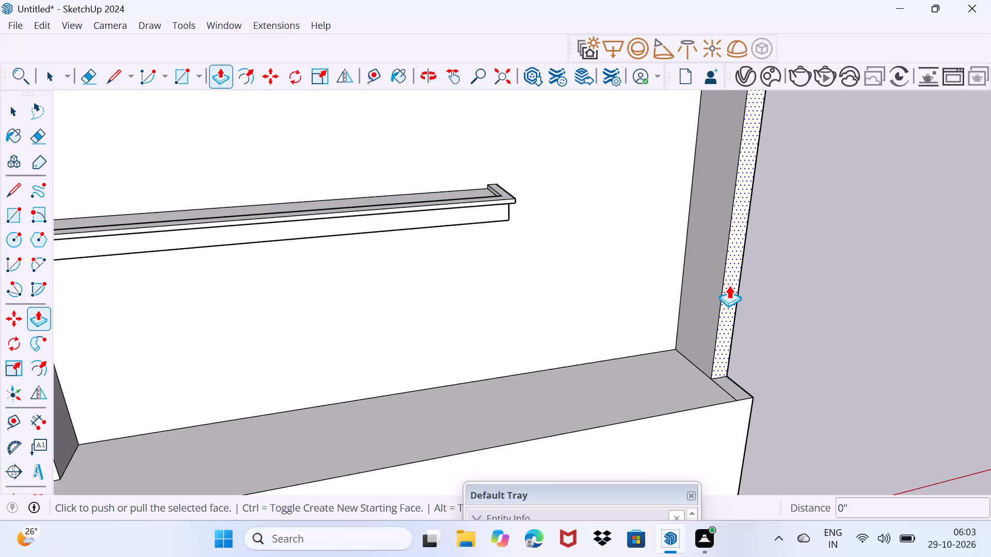
{"action": "left_click", "coordinate": [729, 285]}
{"action": "left_click", "coordinate": [741, 413]}
Erase the short vertical edges at both ends of the top band's front face.
{"action": "key", "text": "space"}
{"action": "scroll", "coordinate": [739, 413], "scroll_direction": "down", "scroll_amount": 4}
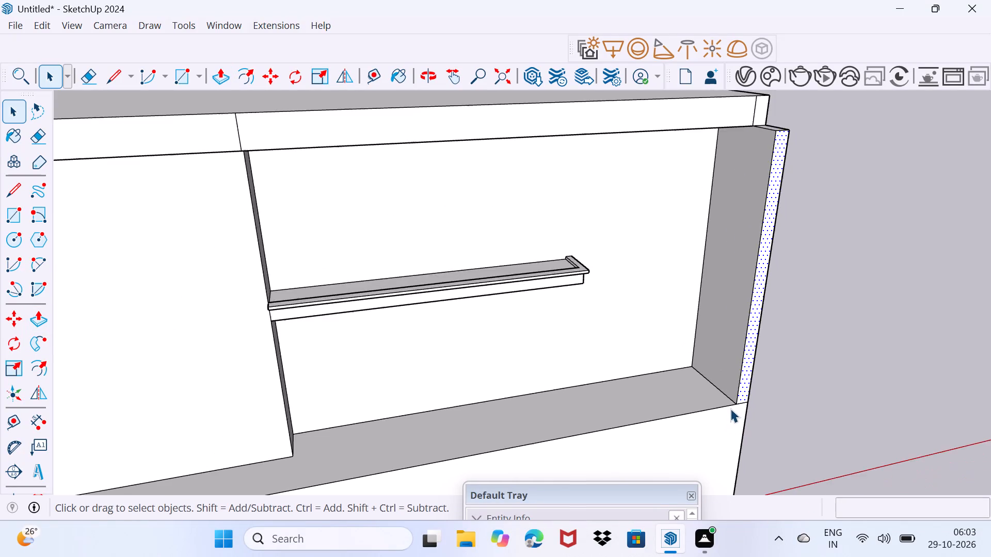
{"action": "scroll", "coordinate": [730, 408], "scroll_direction": "down", "scroll_amount": 4}
{"action": "scroll", "coordinate": [686, 214], "scroll_direction": "up", "scroll_amount": 3}
{"action": "scroll", "coordinate": [750, 208], "scroll_direction": "up", "scroll_amount": 4}
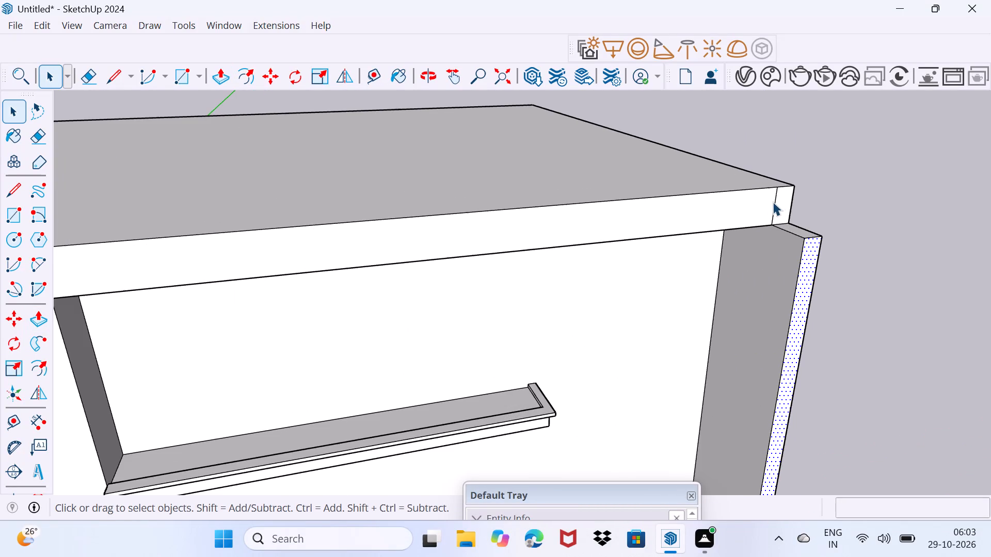
{"action": "scroll", "coordinate": [775, 201], "scroll_direction": "up", "scroll_amount": 5}
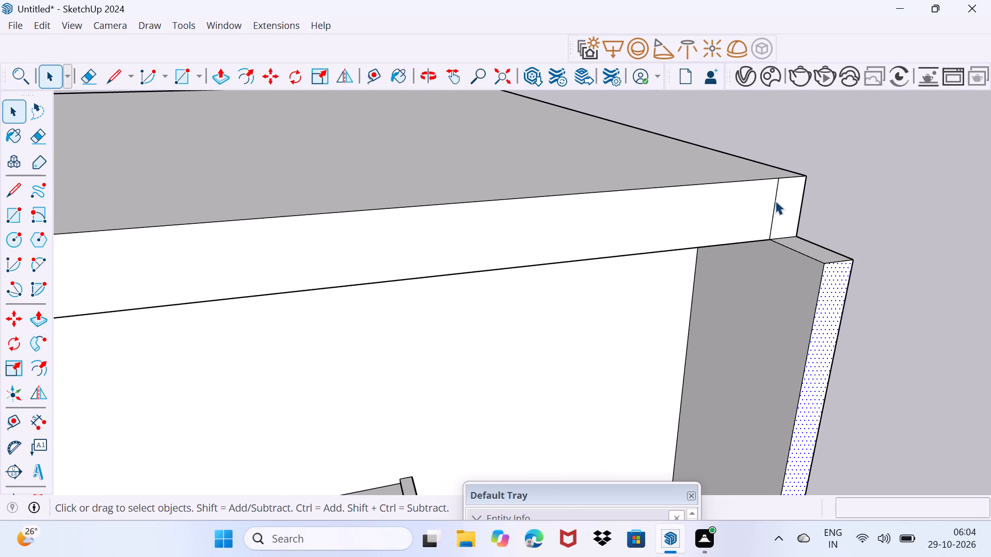
{"action": "key", "text": "e"}
{"action": "left_click_drag", "start_coordinate": [773, 203], "coordinate": [777, 203]}
{"action": "scroll", "coordinate": [693, 218], "scroll_direction": "down", "scroll_amount": 13}
{"action": "scroll", "coordinate": [377, 278], "scroll_direction": "up", "scroll_amount": 3}
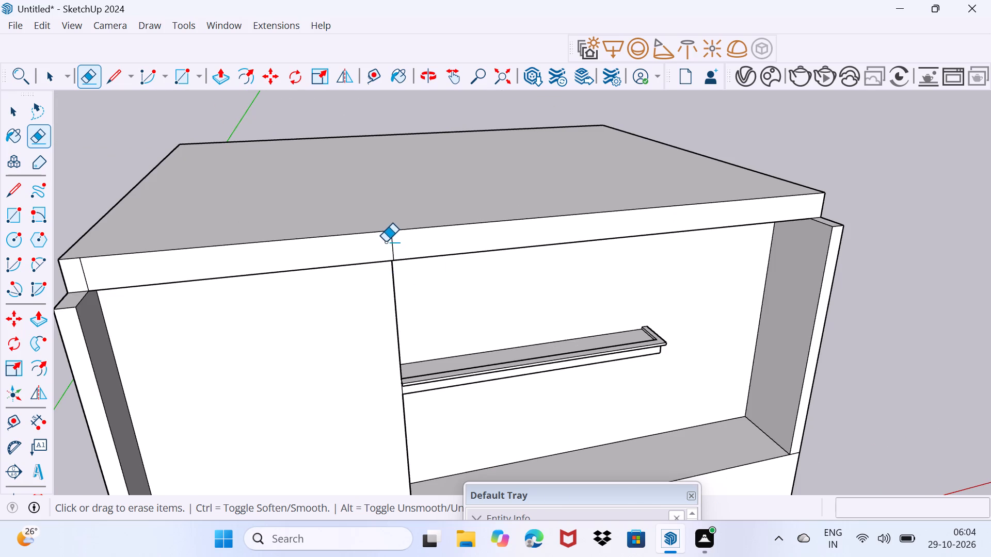
{"action": "left_click", "coordinate": [393, 243]}
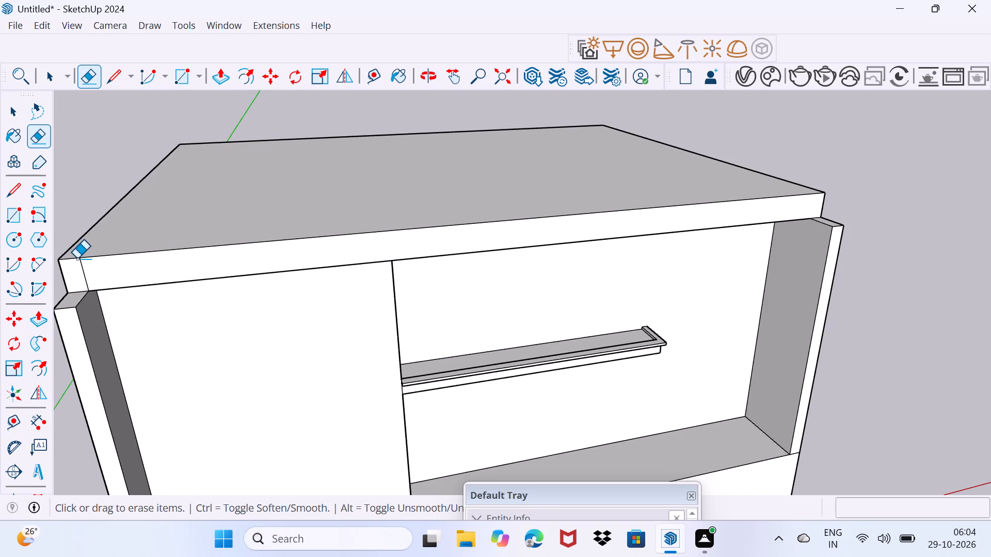
{"action": "key", "text": "ctrl+z"}
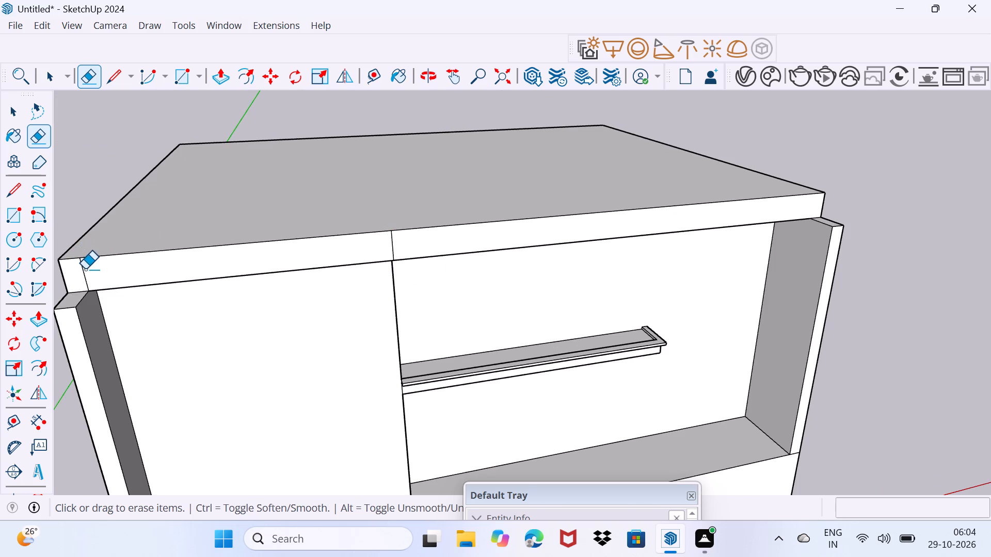
{"action": "left_click", "coordinate": [83, 269]}
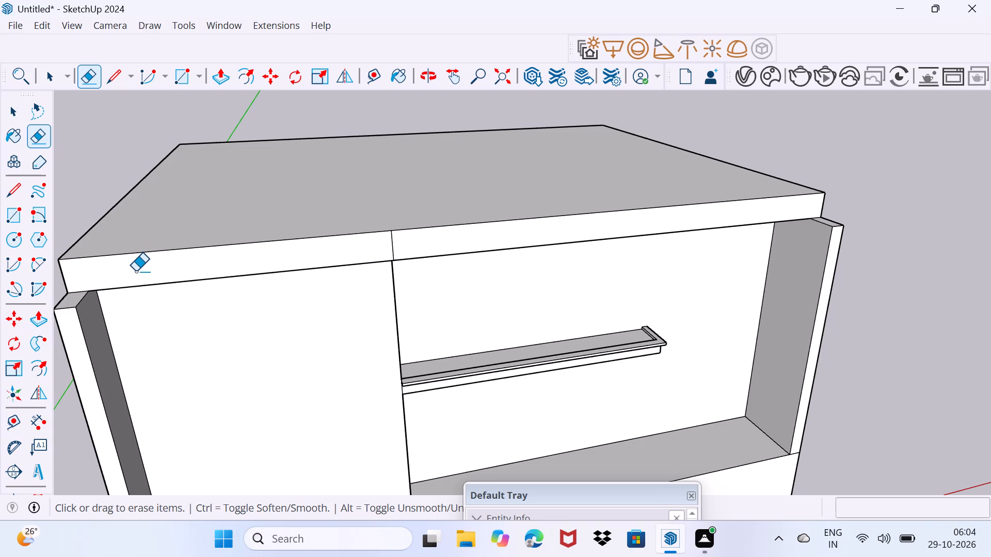
Pull the top band above the narrower recess forward 2' 4 1/4", flush with the left end fin.
{"action": "key", "text": "space"}
{"action": "left_click", "coordinate": [139, 272]}
{"action": "key", "text": "p"}
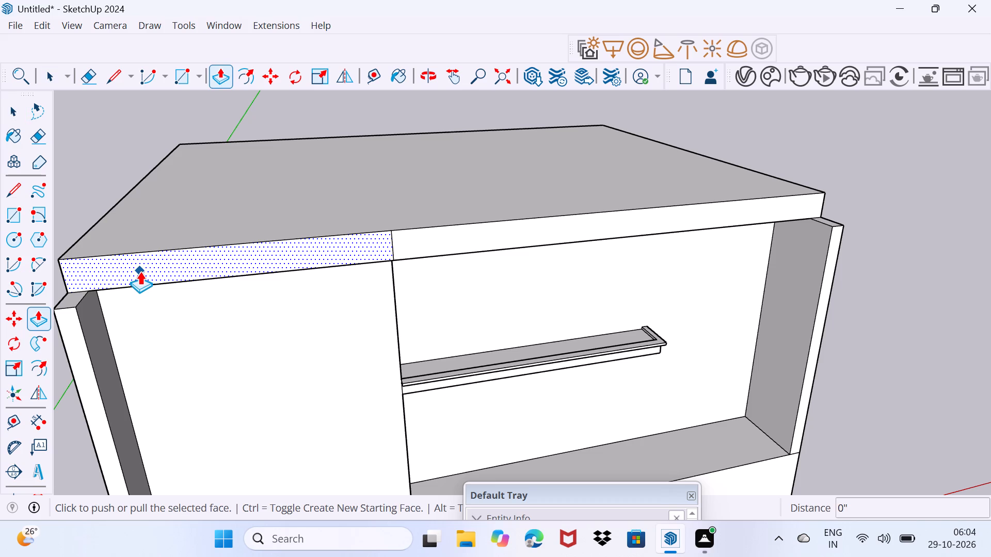
{"action": "left_click", "coordinate": [140, 271]}
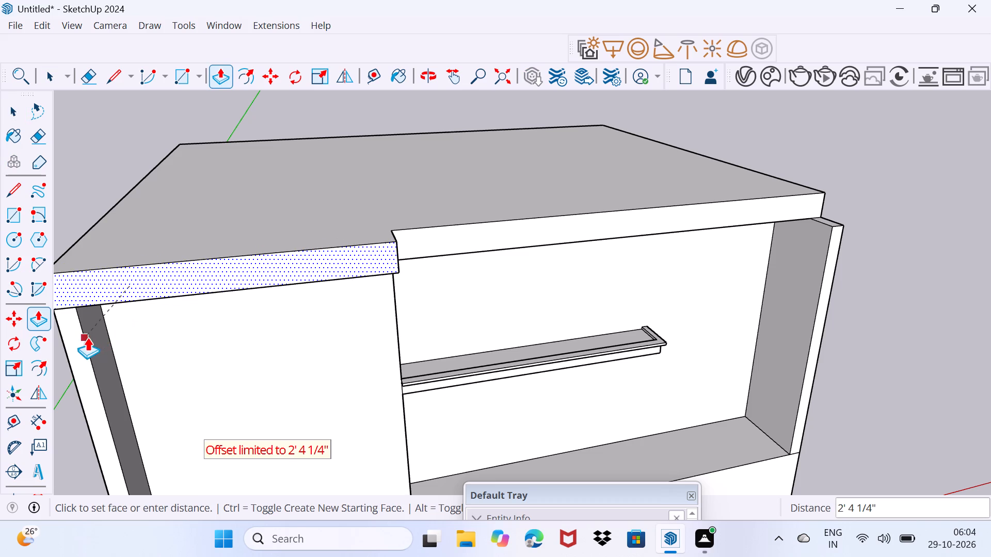
{"action": "left_click", "coordinate": [87, 337]}
{"action": "scroll", "coordinate": [498, 259], "scroll_direction": "up", "scroll_amount": 2}
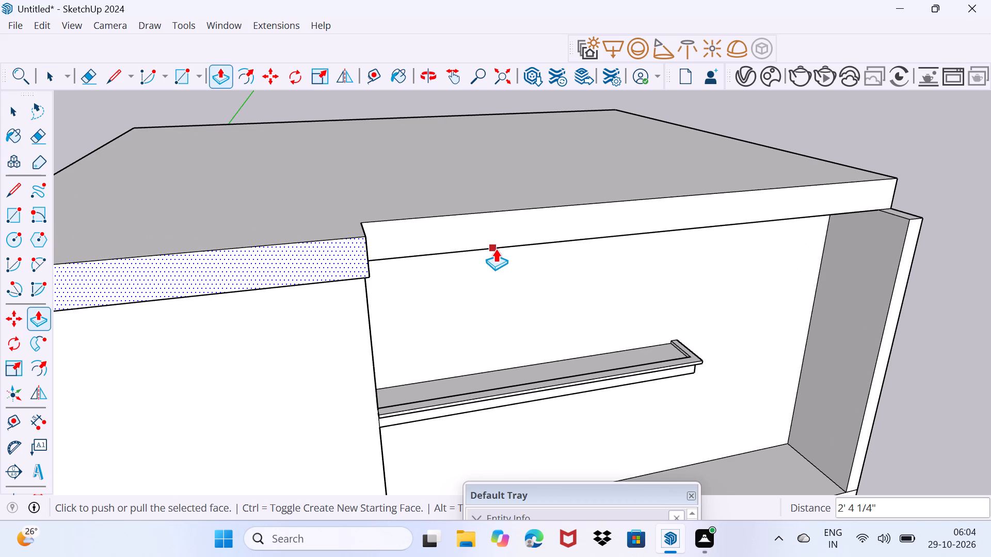
{"action": "left_click", "coordinate": [591, 219]}
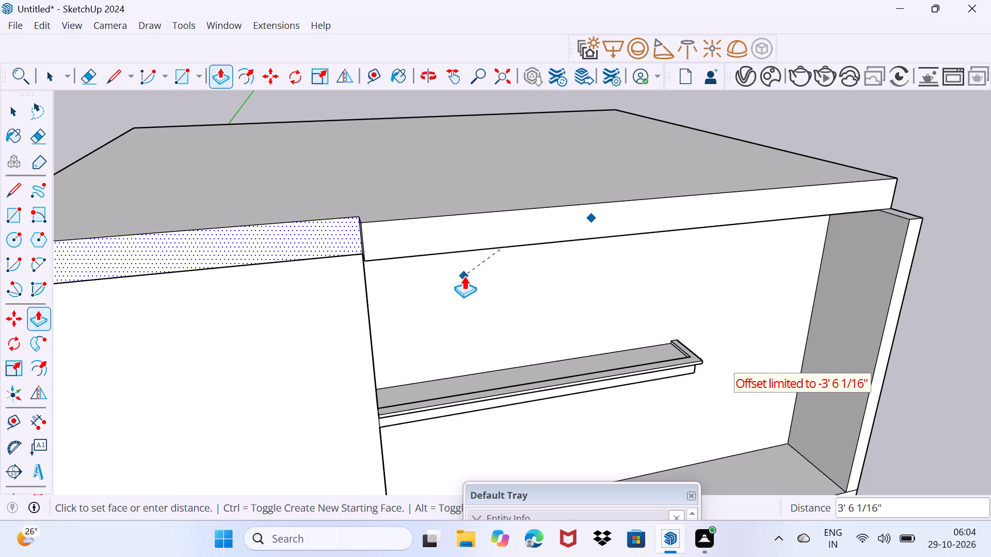
{"action": "key", "text": "Escape"}
Pull the top band above the wider recess forward 2' 4 1/4", flush with the right end fin.
{"action": "left_click", "coordinate": [542, 224]}
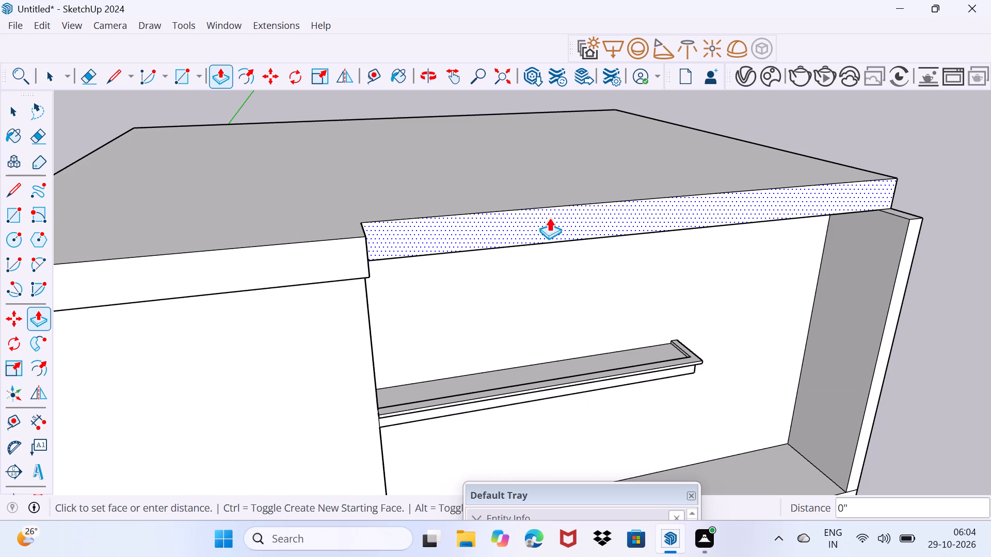
{"action": "middle_click_drag", "start_coordinate": [898, 383], "coordinate": [832, 230]}
{"action": "scroll", "coordinate": [832, 230], "scroll_direction": "down", "scroll_amount": 8}
{"action": "left_click", "coordinate": [944, 360]}
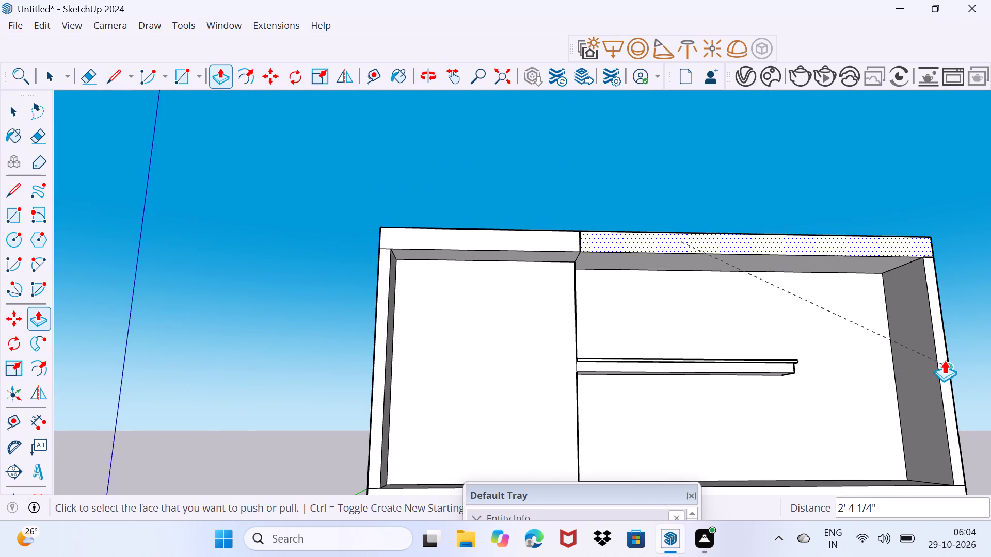
Draw a 1' 11" vertical line across the front top band, a short distance right of its middle division.
{"action": "scroll", "coordinate": [665, 225], "scroll_direction": "up", "scroll_amount": 3}
{"action": "middle_click_drag", "start_coordinate": [606, 222], "coordinate": [601, 229]}
{"action": "scroll", "coordinate": [551, 241], "scroll_direction": "up", "scroll_amount": 3}
{"action": "middle_click_drag", "start_coordinate": [550, 241], "coordinate": [470, 347]}
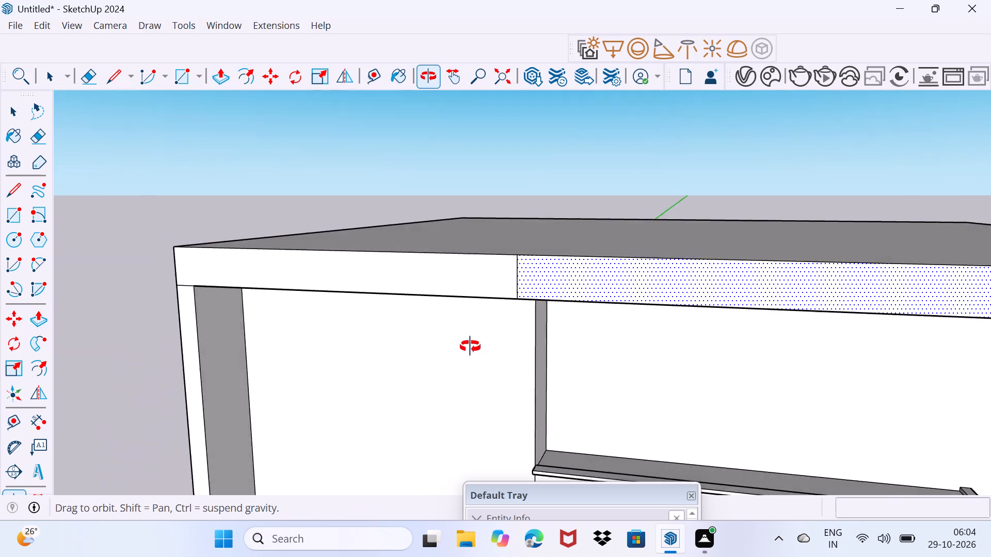
{"action": "middle_click_drag", "start_coordinate": [470, 347], "coordinate": [519, 369]}
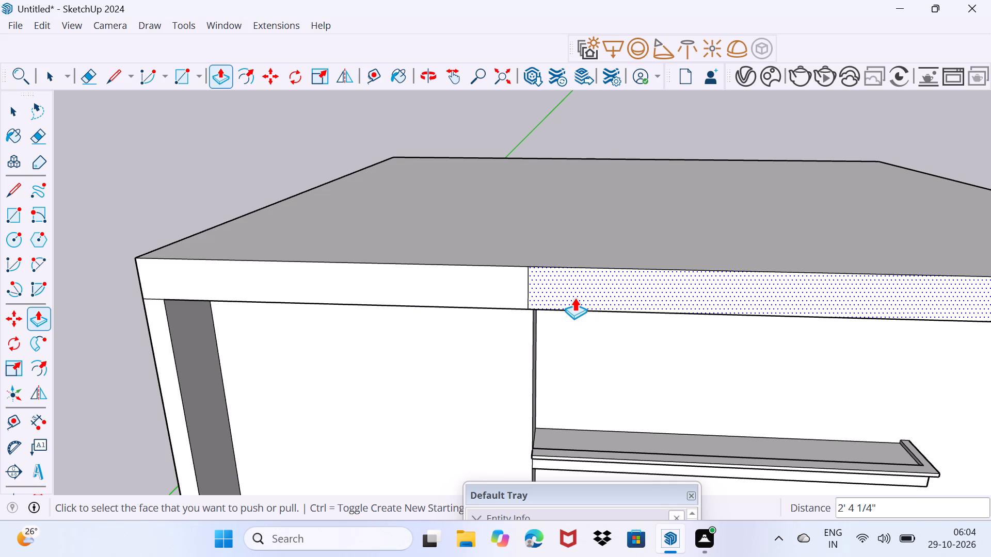
{"action": "key", "text": "space"}
{"action": "type", "text": "l"}
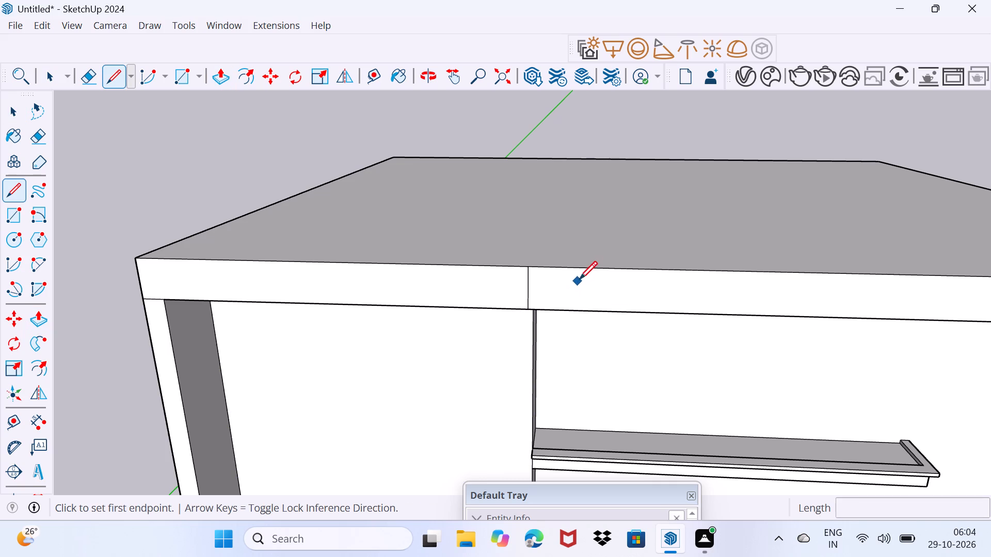
{"action": "left_click", "coordinate": [584, 269]}
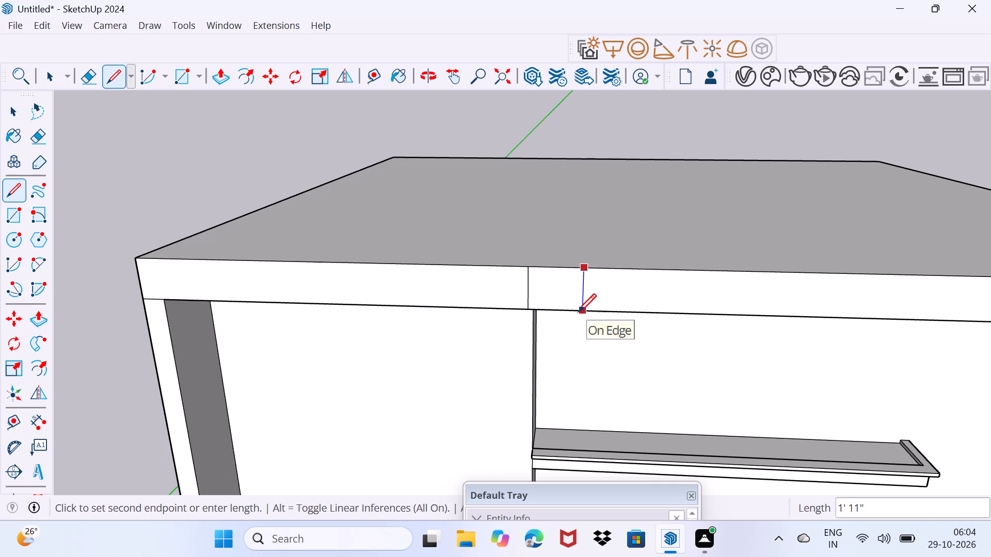
{"action": "left_click", "coordinate": [578, 312]}
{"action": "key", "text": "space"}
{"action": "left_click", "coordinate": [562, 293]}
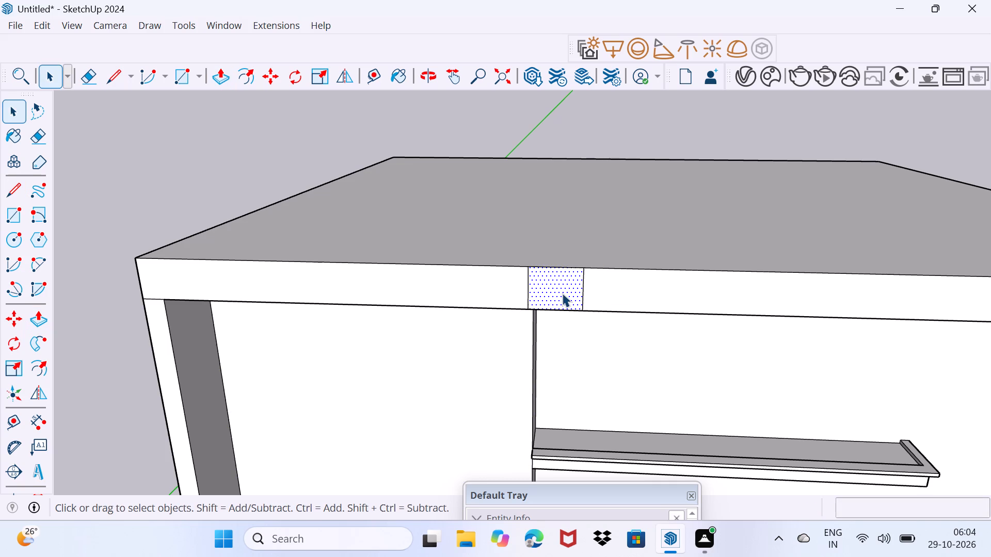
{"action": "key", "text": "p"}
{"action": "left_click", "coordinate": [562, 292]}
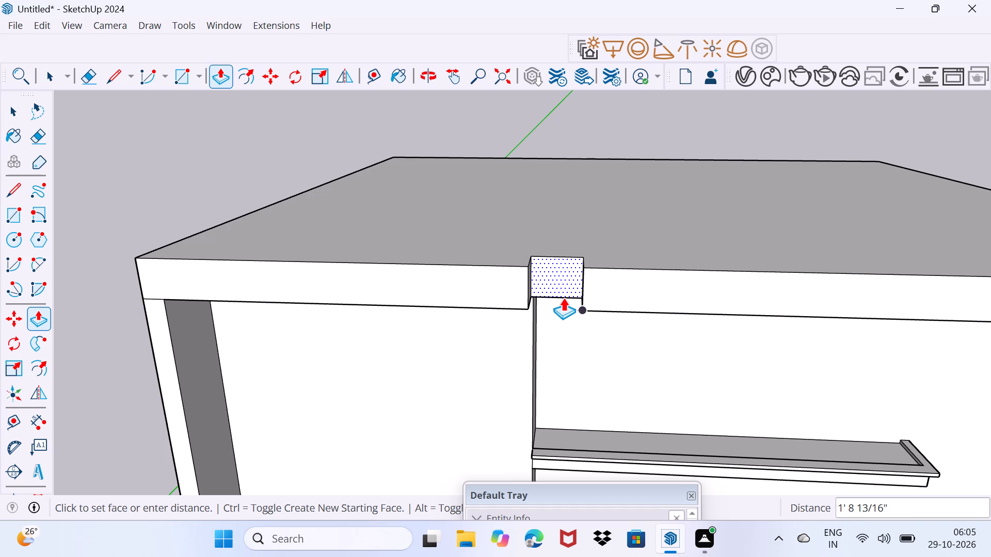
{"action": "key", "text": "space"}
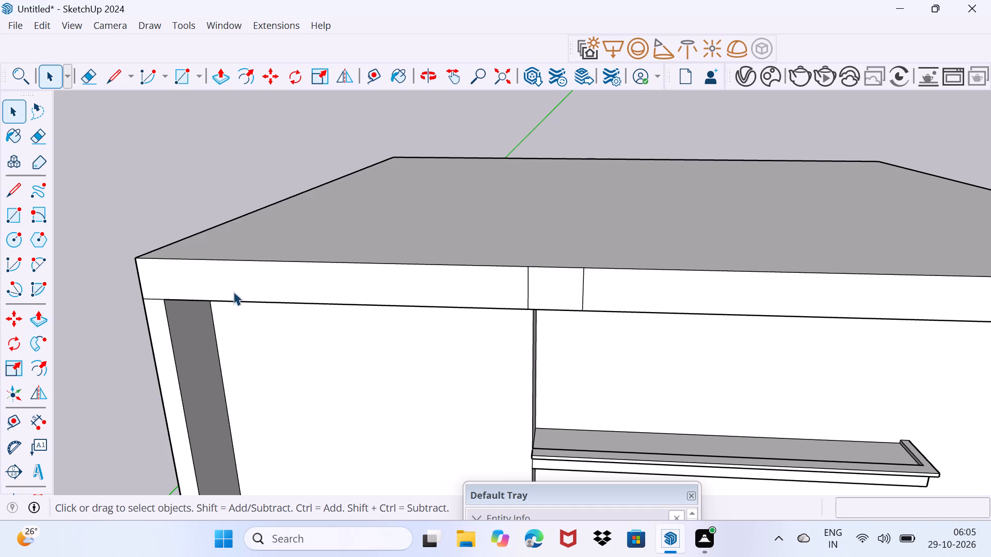
Erase the short diagonal edge across the underside of the top band, between the two recesses.
{"action": "middle_click_drag", "start_coordinate": [233, 292], "coordinate": [255, 284]}
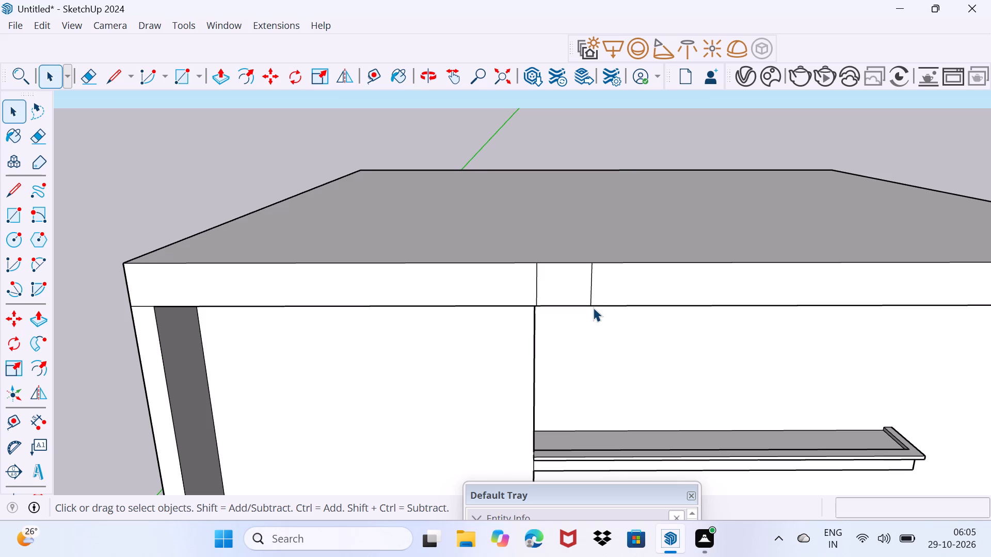
{"action": "middle_click_drag", "start_coordinate": [529, 332], "coordinate": [560, 290]}
{"action": "middle_click_drag", "start_coordinate": [560, 290], "coordinate": [604, 208]}
{"action": "scroll", "coordinate": [578, 287], "scroll_direction": "up", "scroll_amount": 3}
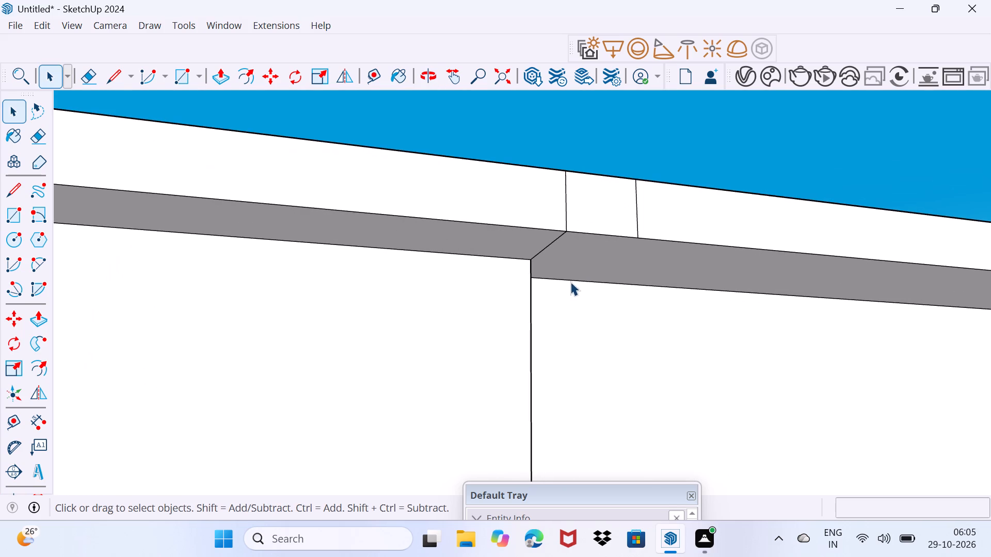
{"action": "key", "text": "e"}
{"action": "left_click_drag", "start_coordinate": [540, 247], "coordinate": [550, 250]}
{"action": "scroll", "coordinate": [548, 250], "scroll_direction": "down", "scroll_amount": 3}
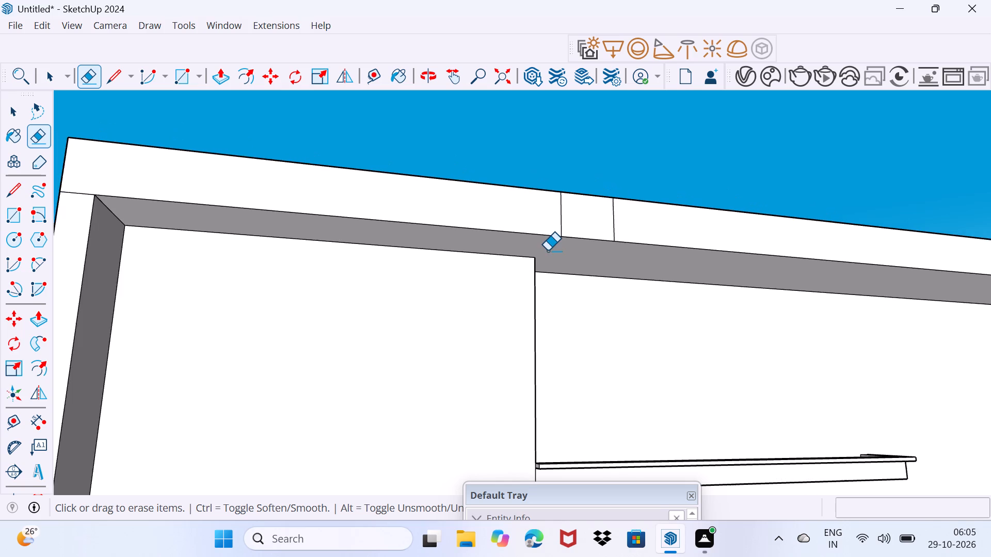
{"action": "scroll", "coordinate": [559, 251], "scroll_direction": "up", "scroll_amount": 8}
{"action": "scroll", "coordinate": [570, 240], "scroll_direction": "down", "scroll_amount": 7}
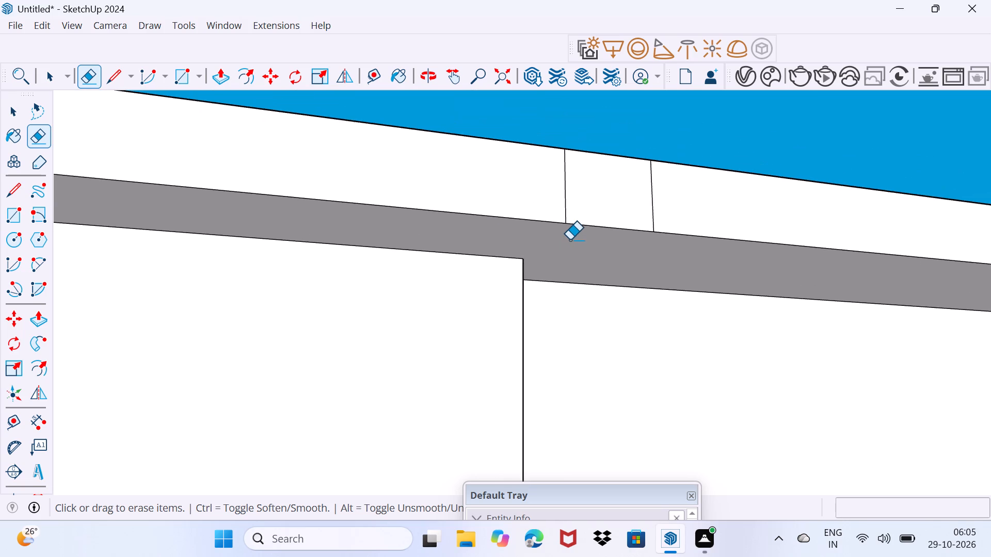
Pull the long front face of the top band above the wider recess forward about 1' 4 9/16".
{"action": "scroll", "coordinate": [570, 240], "scroll_direction": "down", "scroll_amount": 9}
{"action": "middle_click_drag", "start_coordinate": [641, 284], "coordinate": [562, 339]}
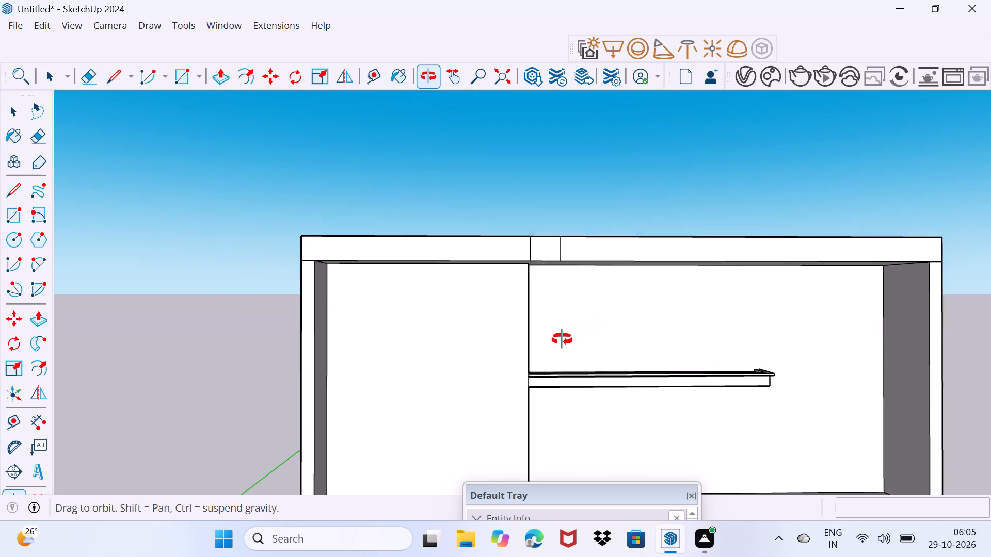
{"action": "middle_click_drag", "start_coordinate": [562, 339], "coordinate": [541, 349]}
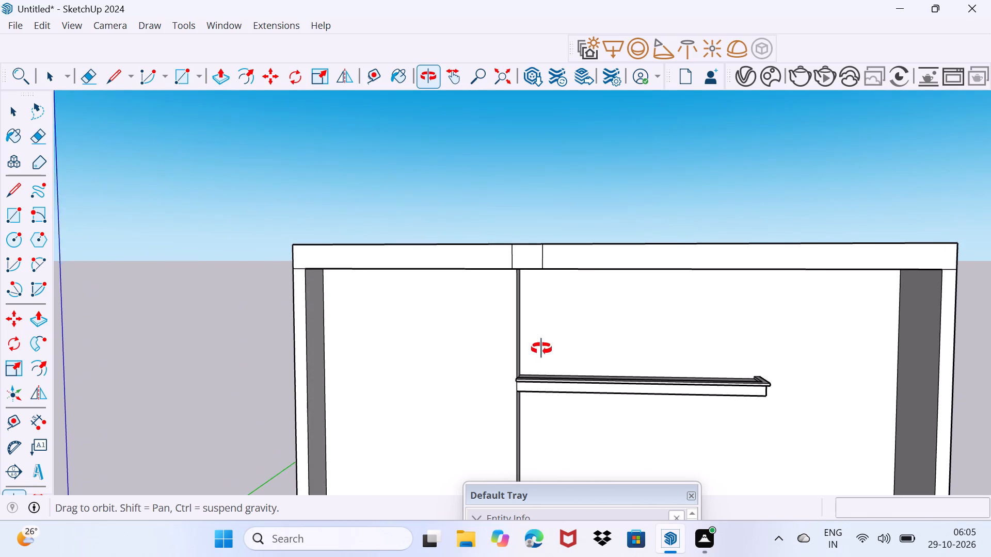
{"action": "middle_click_drag", "start_coordinate": [541, 349], "coordinate": [544, 348]}
{"action": "scroll", "coordinate": [544, 348], "scroll_direction": "down", "scroll_amount": 1}
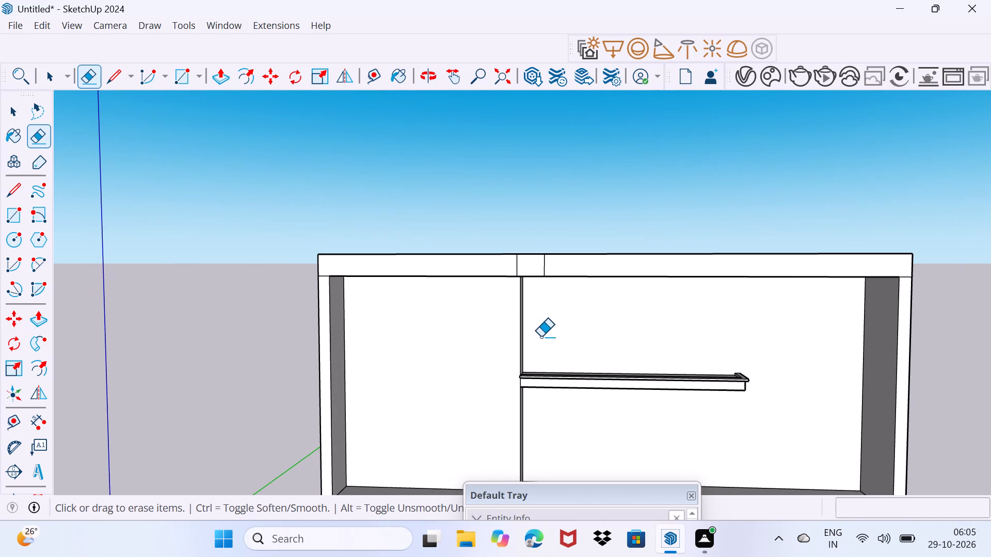
{"action": "scroll", "coordinate": [545, 321], "scroll_direction": "up", "scroll_amount": 2}
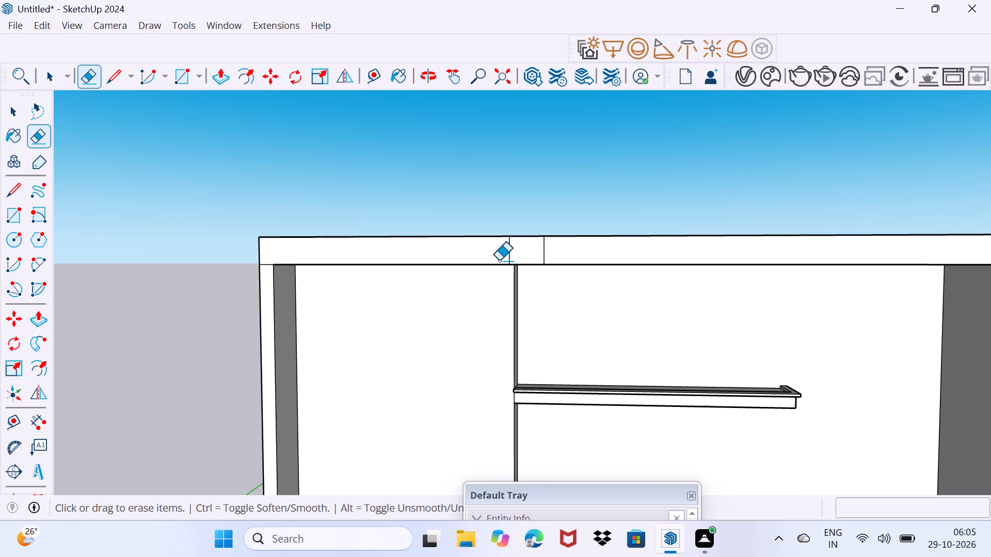
{"action": "middle_click_drag", "start_coordinate": [499, 269], "coordinate": [560, 296]}
{"action": "key", "text": "space"}
{"action": "left_click", "coordinate": [648, 269]}
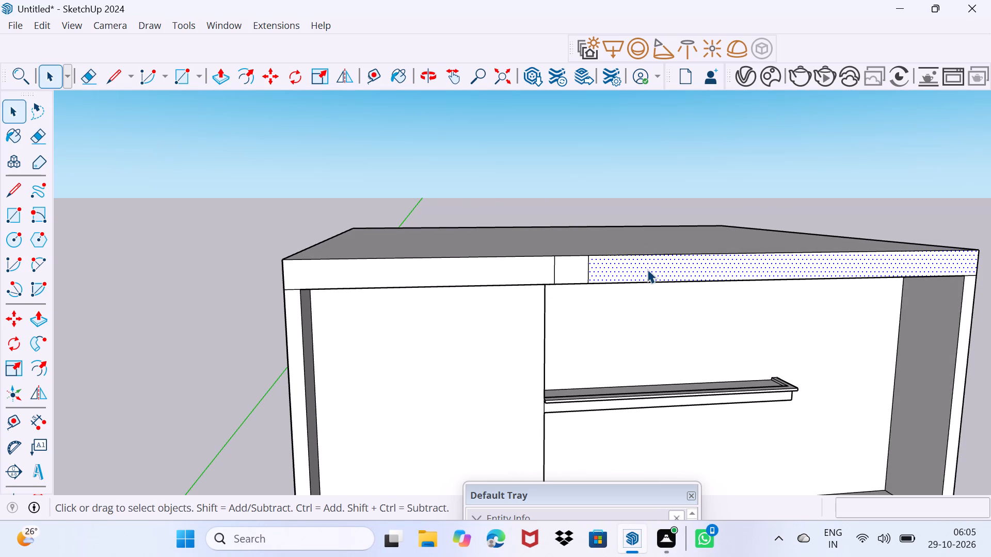
{"action": "key", "text": "p"}
{"action": "left_click", "coordinate": [647, 269]}
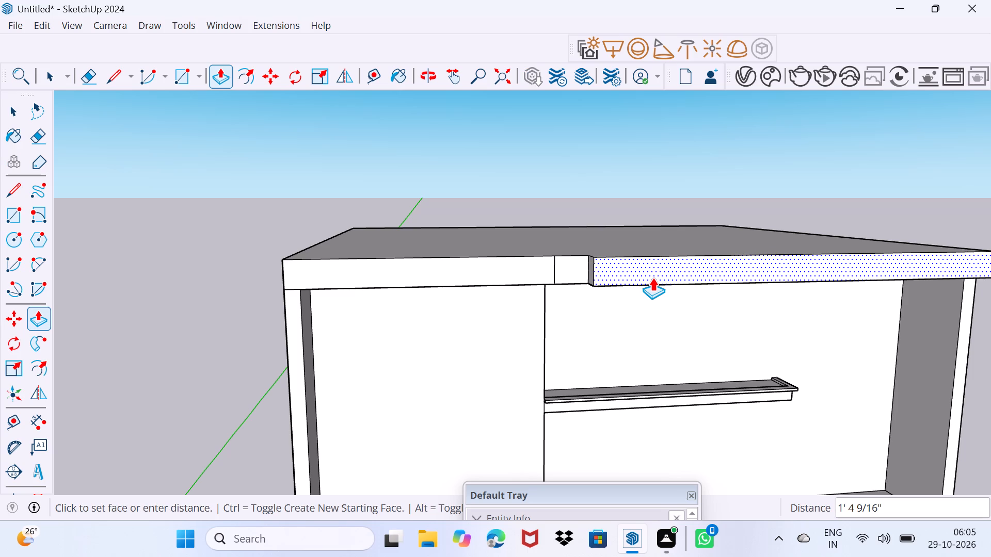
{"action": "left_click", "coordinate": [652, 277]}
{"action": "key", "text": "space"}
Erase the leftover vertical division line on the top band's front face, beside the new step.
{"action": "scroll", "coordinate": [502, 270], "scroll_direction": "up", "scroll_amount": 3}
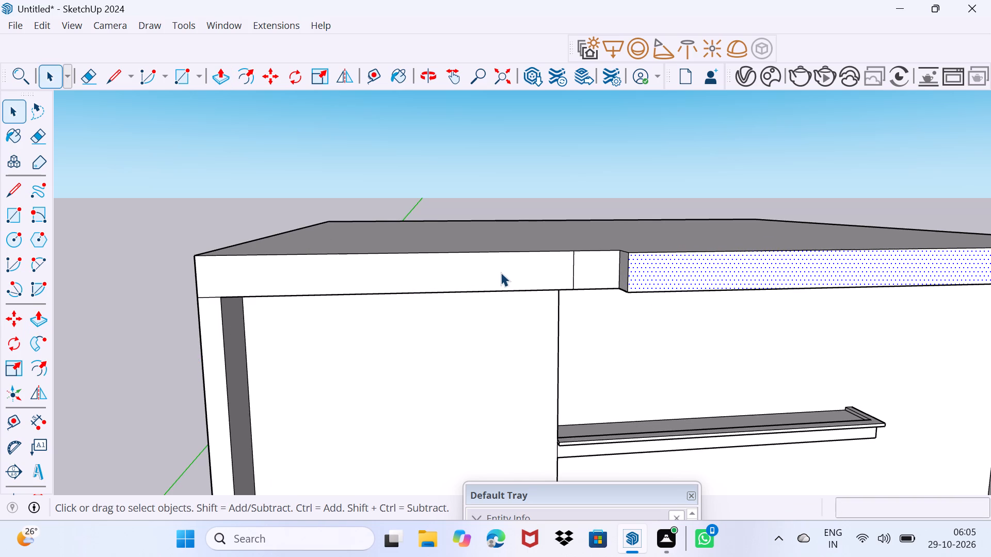
{"action": "left_click_drag", "start_coordinate": [512, 312], "coordinate": [569, 209]}
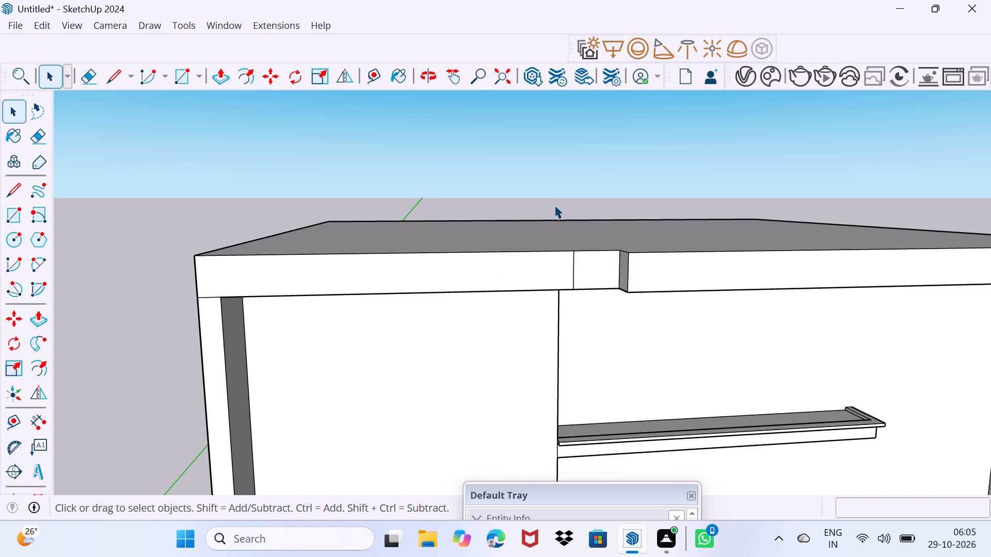
{"action": "key", "text": "e"}
{"action": "left_click", "coordinate": [574, 260]}
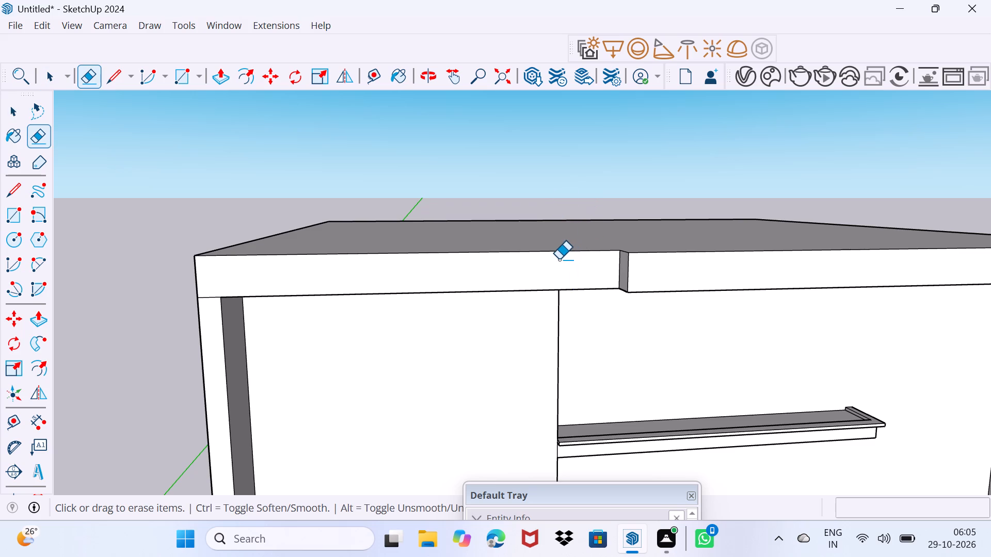
Draw a 3' 6 1/16" line across the top band's underside, from the corner between the recesses to the band's front edge.
{"action": "scroll", "coordinate": [574, 261], "scroll_direction": "down", "scroll_amount": 8}
{"action": "middle_click_drag", "start_coordinate": [851, 349], "coordinate": [652, 238]}
{"action": "scroll", "coordinate": [773, 135], "scroll_direction": "up", "scroll_amount": 2}
{"action": "middle_click_drag", "start_coordinate": [622, 155], "coordinate": [788, 167]}
{"action": "middle_click_drag", "start_coordinate": [596, 232], "coordinate": [607, 161]}
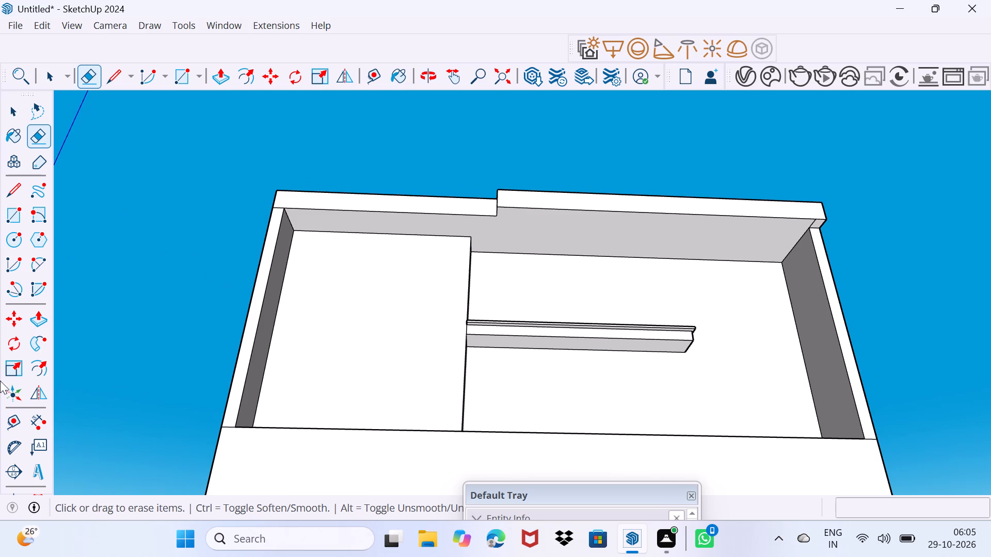
{"action": "left_click", "coordinate": [40, 373]}
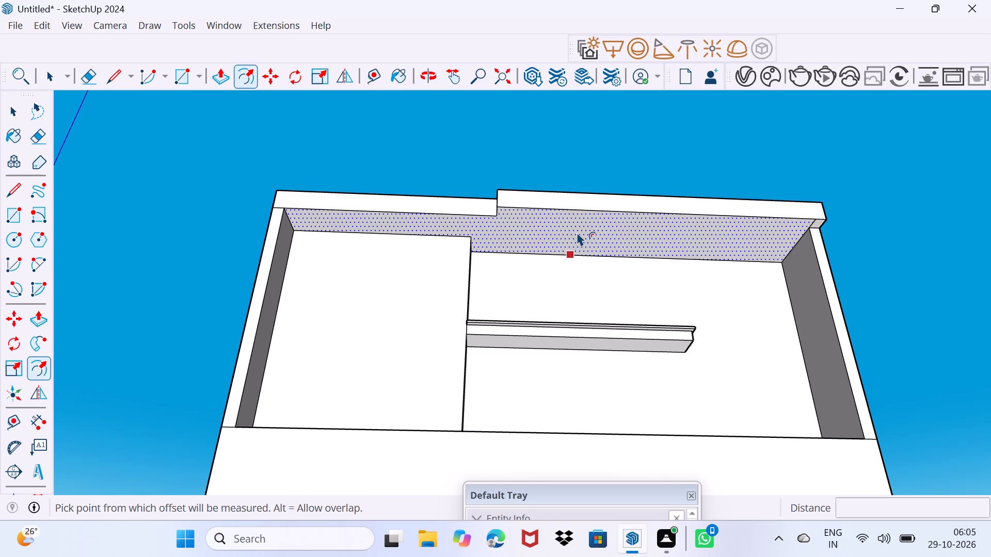
{"action": "middle_click_drag", "start_coordinate": [488, 265], "coordinate": [332, 274]}
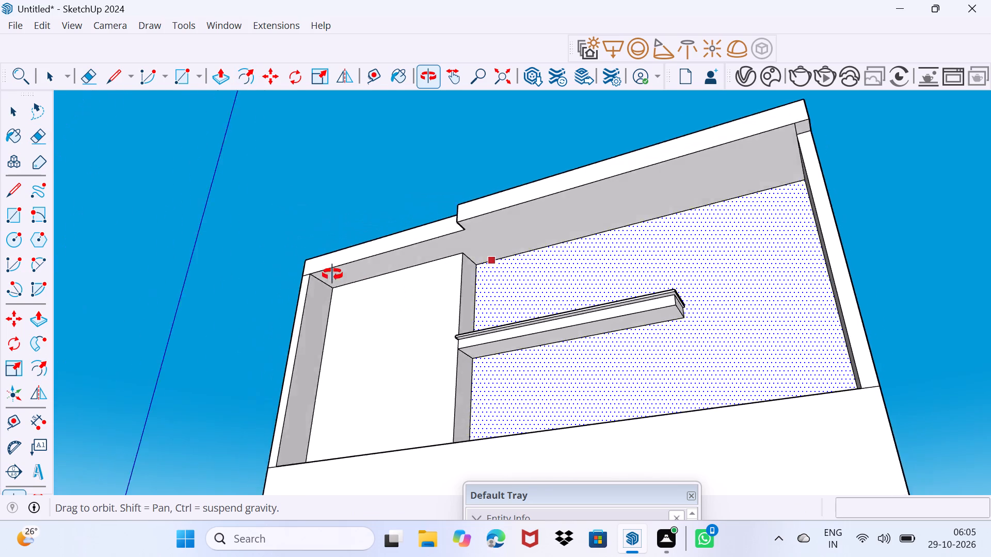
{"action": "middle_click_drag", "start_coordinate": [332, 274], "coordinate": [301, 290]}
{"action": "key", "text": "space"}
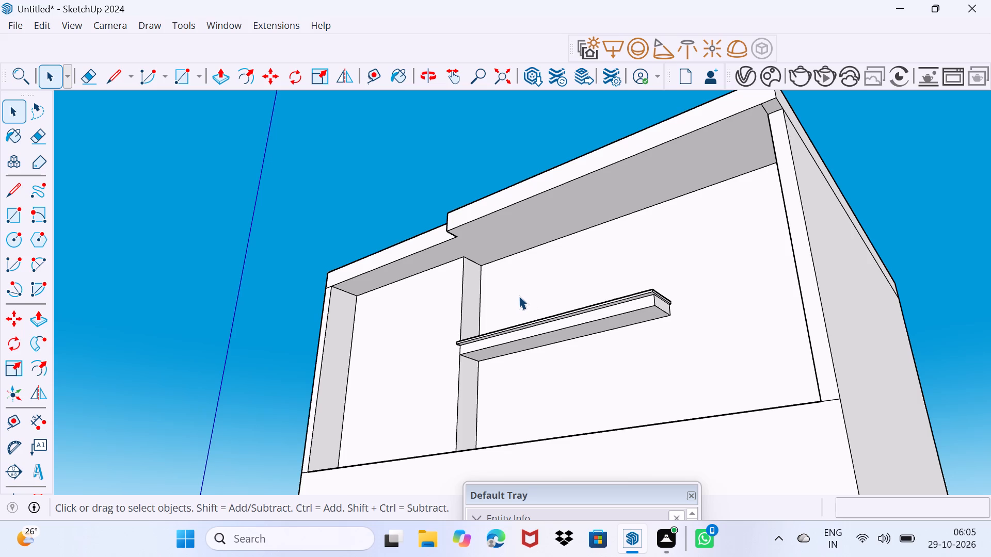
{"action": "middle_click_drag", "start_coordinate": [528, 283], "coordinate": [504, 289]}
{"action": "scroll", "coordinate": [437, 242], "scroll_direction": "up", "scroll_amount": 3}
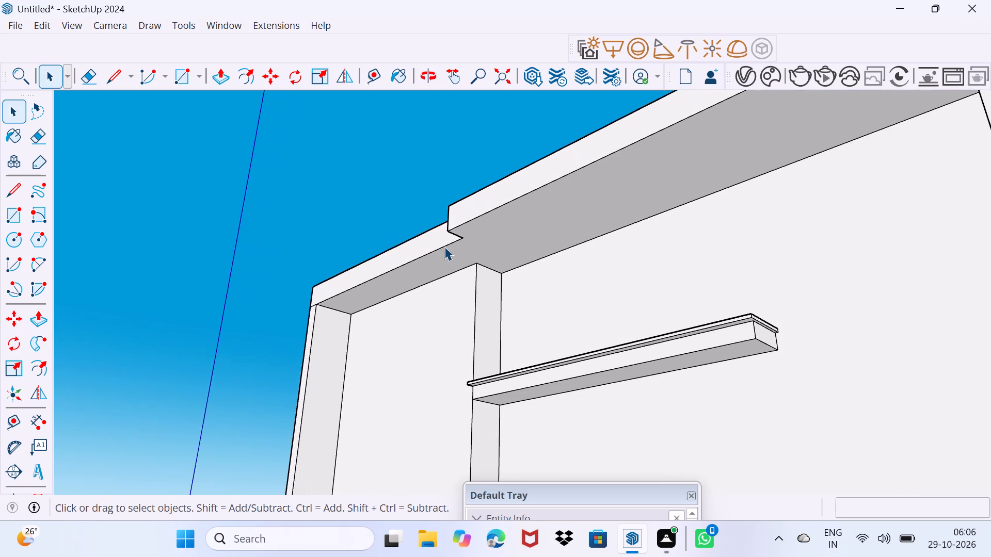
{"action": "key", "text": "l"}
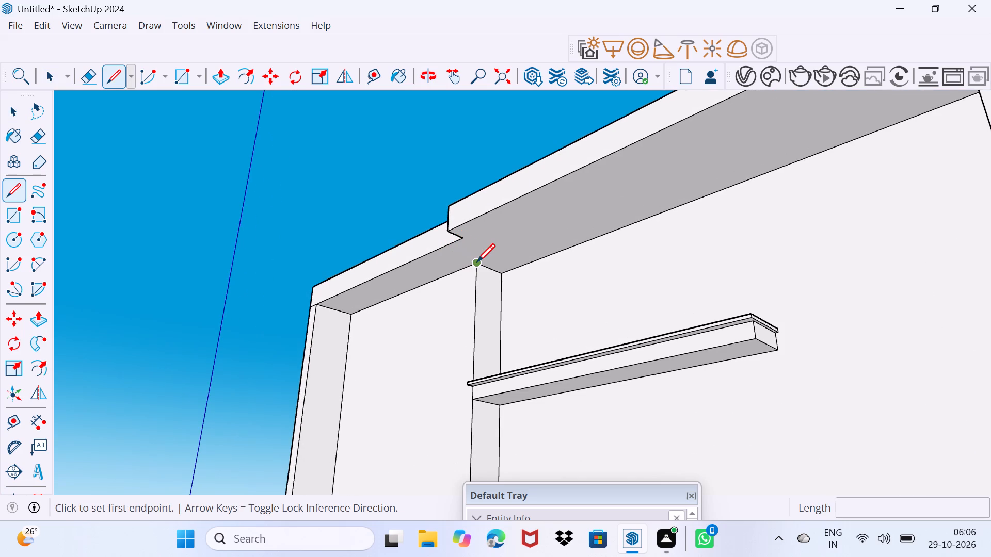
{"action": "left_click", "coordinate": [477, 261]}
{"action": "left_click", "coordinate": [446, 248]}
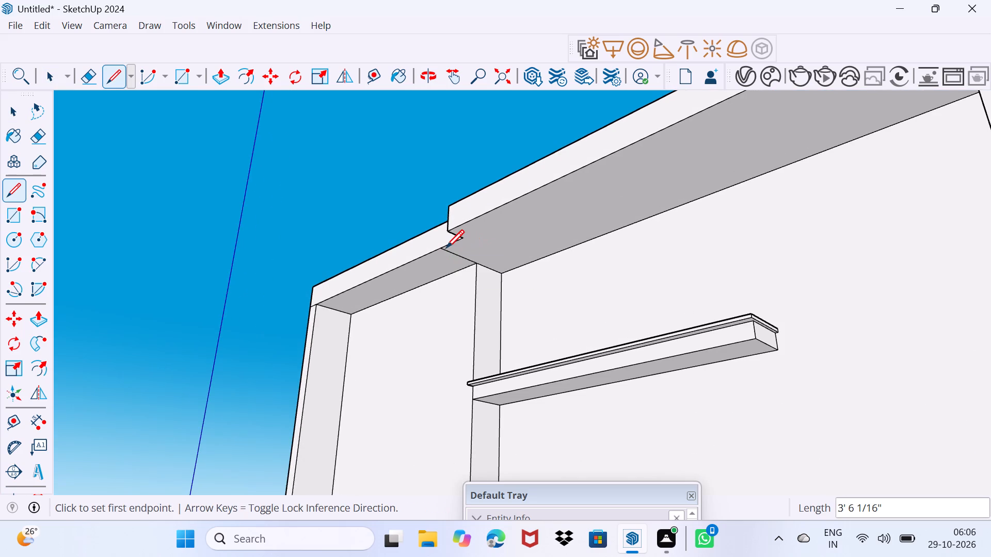
{"action": "key", "text": "Escape"}
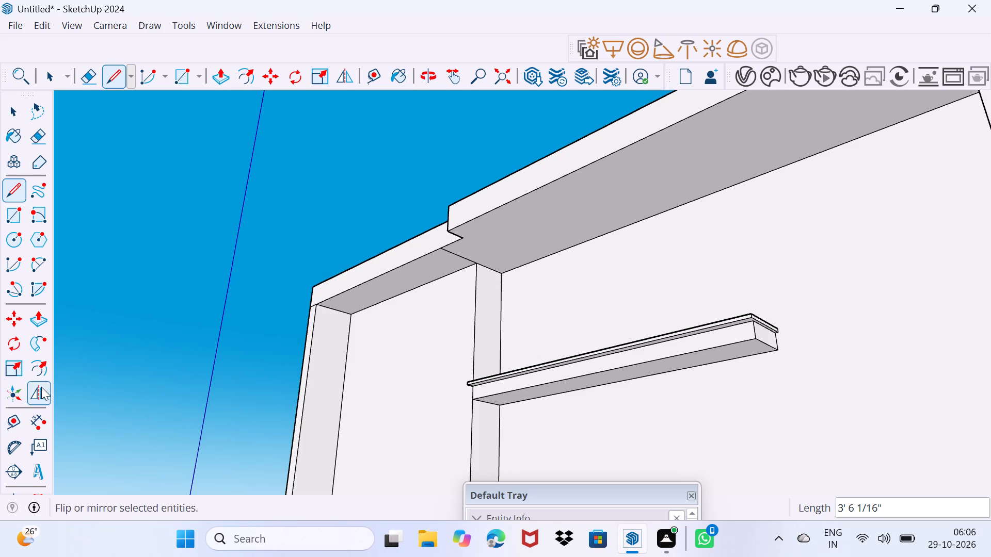
Offset the outline of the top band's underside above the wider recess inward by about 1' 10 1/8".
{"action": "left_click", "coordinate": [31, 370]}
{"action": "left_click", "coordinate": [596, 196]}
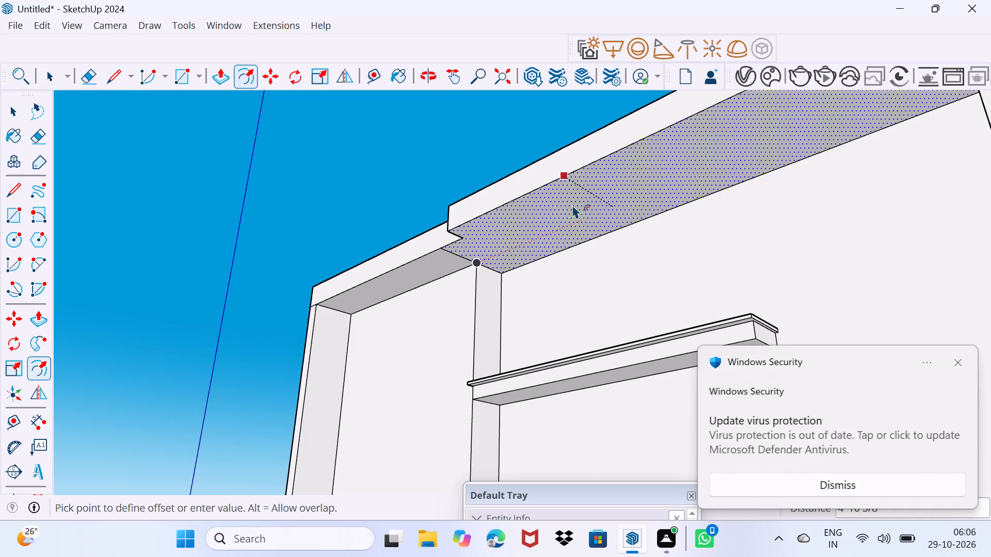
{"action": "scroll", "coordinate": [571, 205], "scroll_direction": "down", "scroll_amount": 2}
{"action": "middle_click_drag", "start_coordinate": [556, 210], "coordinate": [634, 212]}
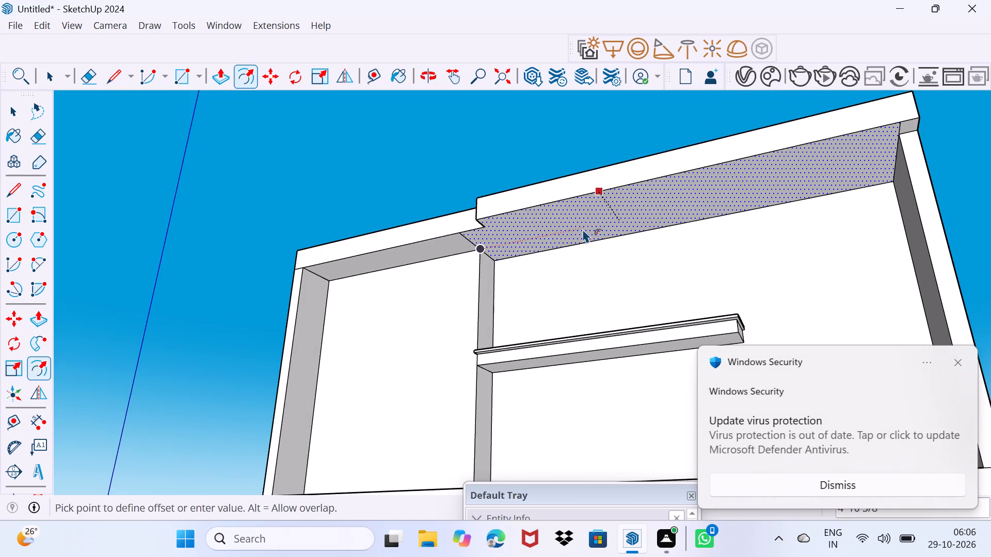
{"action": "left_click_drag", "start_coordinate": [621, 219], "coordinate": [615, 222]}
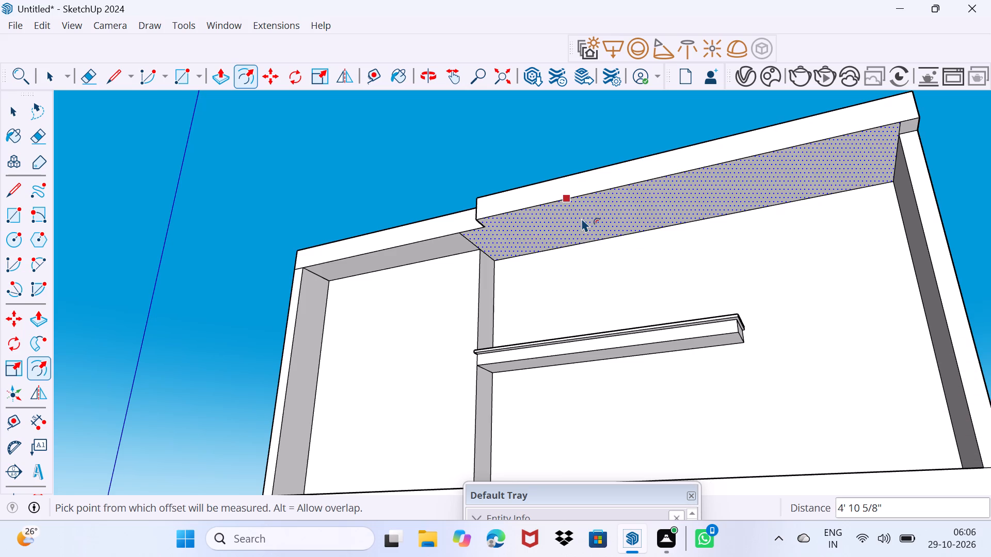
{"action": "key", "text": "Escape"}
{"action": "key", "text": "Escape"}
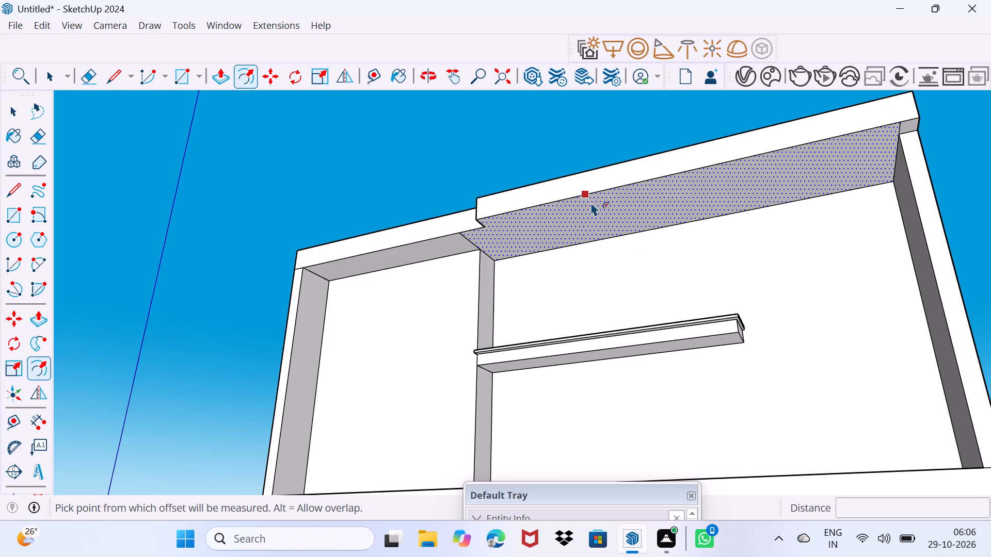
{"action": "left_click", "coordinate": [591, 202]}
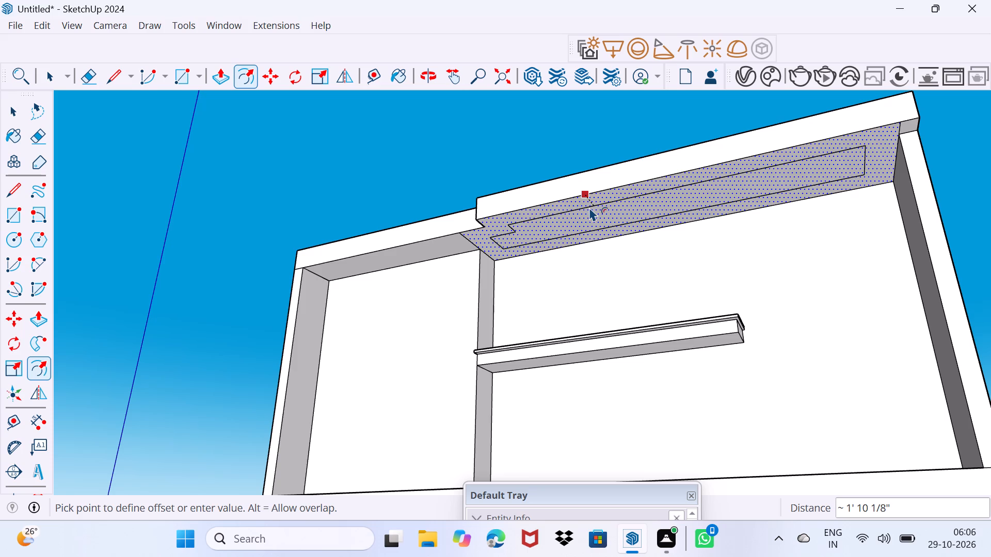
{"action": "left_click", "coordinate": [589, 207]}
Offset the new inner outline on the band's underside inward again by about 1' 1 1/4".
{"action": "scroll", "coordinate": [603, 216], "scroll_direction": "up", "scroll_amount": 7}
{"action": "left_click", "coordinate": [603, 216]}
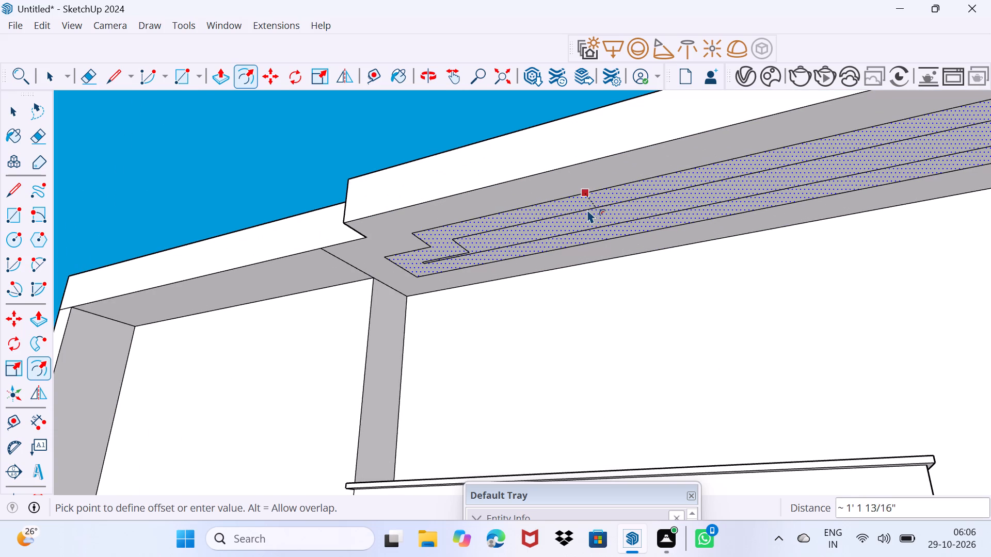
{"action": "scroll", "coordinate": [587, 209], "scroll_direction": "up", "scroll_amount": 2}
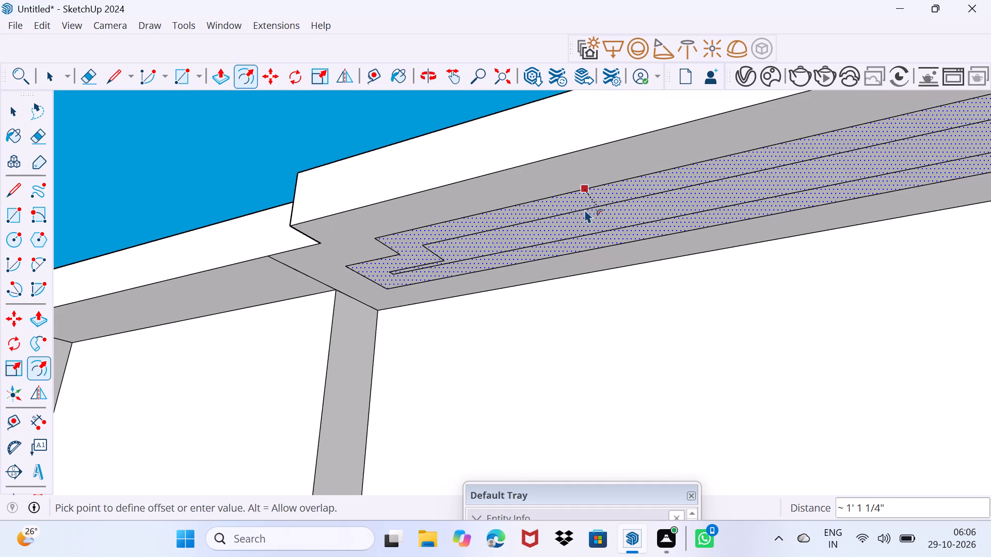
{"action": "left_click", "coordinate": [585, 209]}
{"action": "key", "text": "space"}
{"action": "left_click_drag", "start_coordinate": [559, 231], "coordinate": [572, 206]}
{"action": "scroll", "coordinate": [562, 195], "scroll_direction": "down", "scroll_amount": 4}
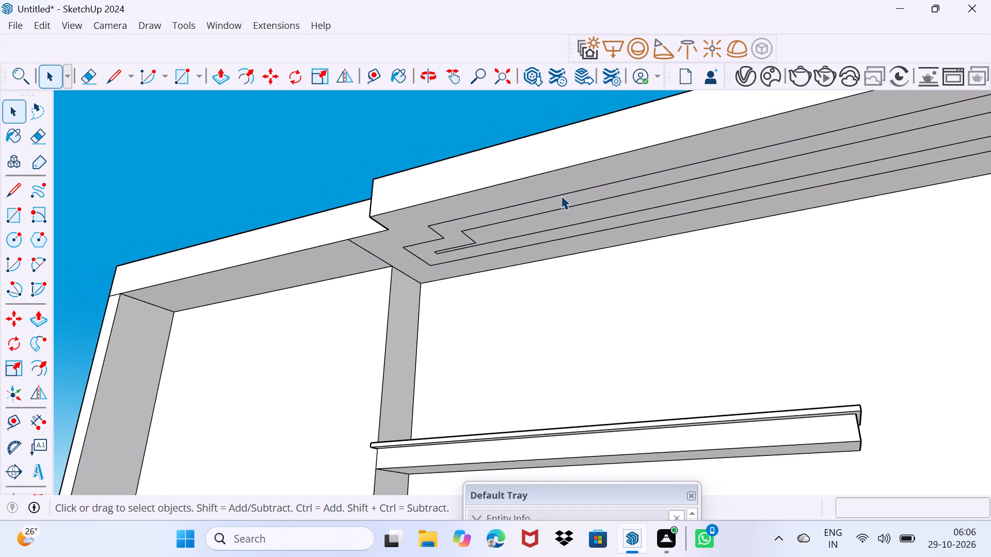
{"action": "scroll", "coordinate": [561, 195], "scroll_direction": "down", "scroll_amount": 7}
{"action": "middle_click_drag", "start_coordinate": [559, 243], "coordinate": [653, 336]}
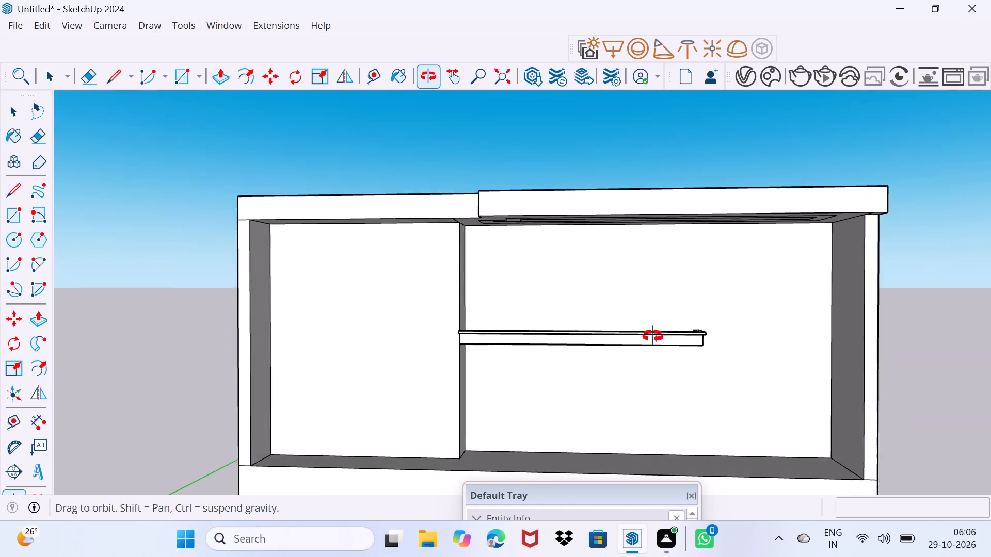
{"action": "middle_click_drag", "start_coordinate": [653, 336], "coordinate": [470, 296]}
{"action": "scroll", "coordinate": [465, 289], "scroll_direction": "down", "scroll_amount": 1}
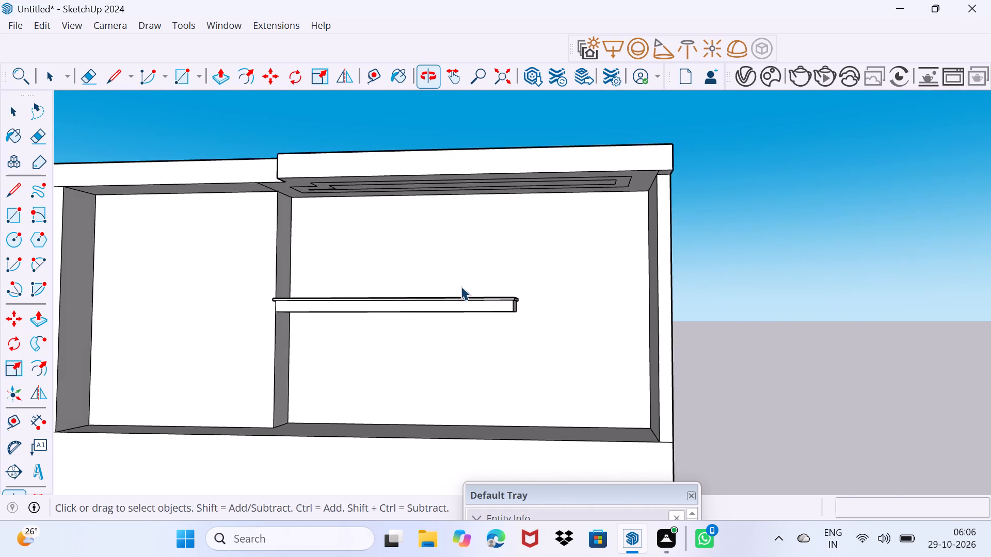
Push the building's top face down by about 7 15/16" to thin the top band.
{"action": "middle_click_drag", "start_coordinate": [452, 286], "coordinate": [531, 247]}
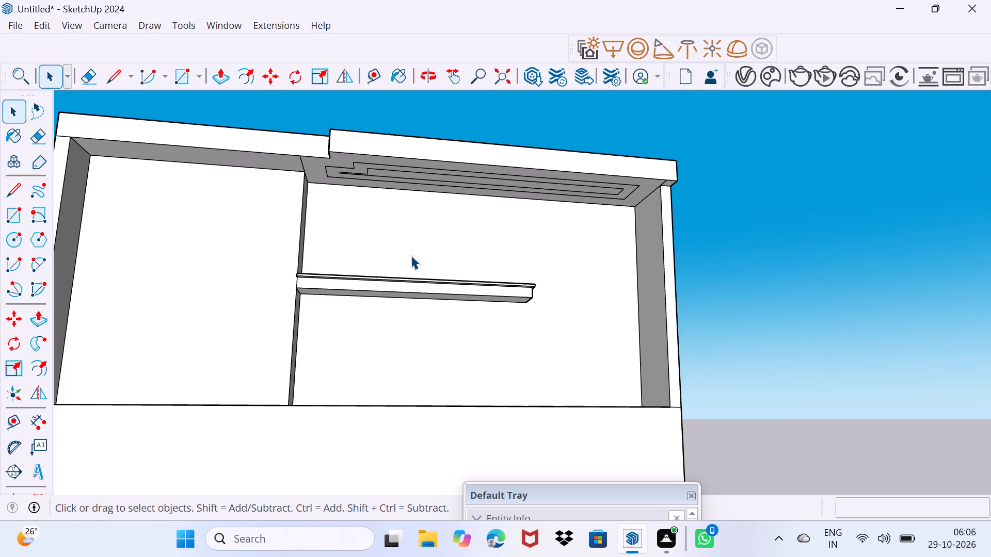
{"action": "scroll", "coordinate": [376, 247], "scroll_direction": "up", "scroll_amount": 1}
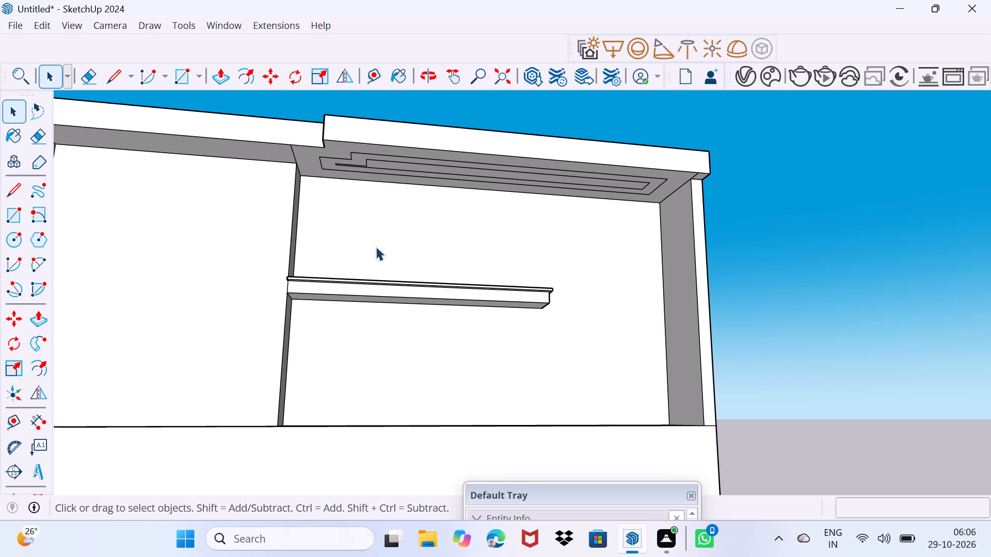
{"action": "left_click", "coordinate": [702, 202]}
{"action": "left_click_drag", "start_coordinate": [696, 242], "coordinate": [702, 232]}
{"action": "scroll", "coordinate": [689, 223], "scroll_direction": "down", "scroll_amount": 4}
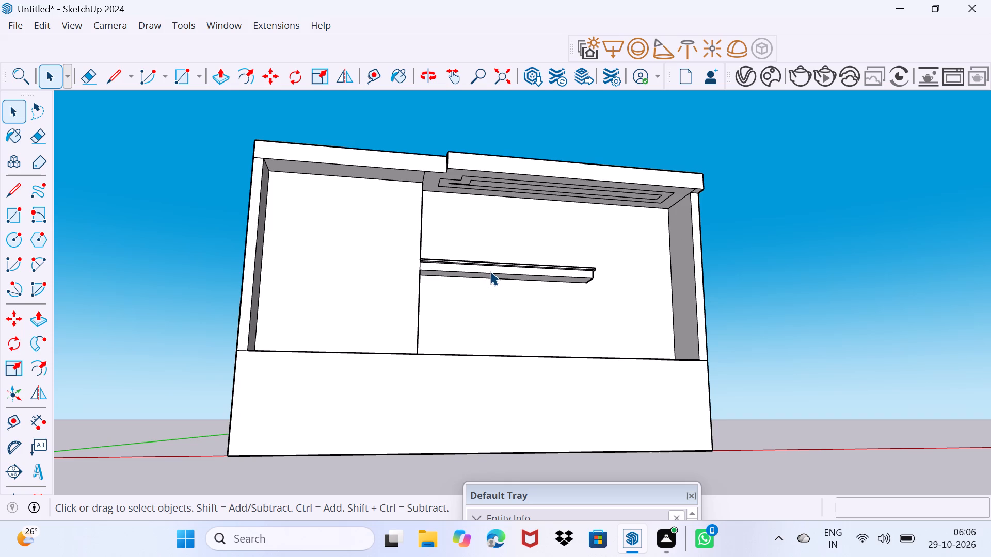
{"action": "middle_click_drag", "start_coordinate": [494, 269], "coordinate": [482, 275]}
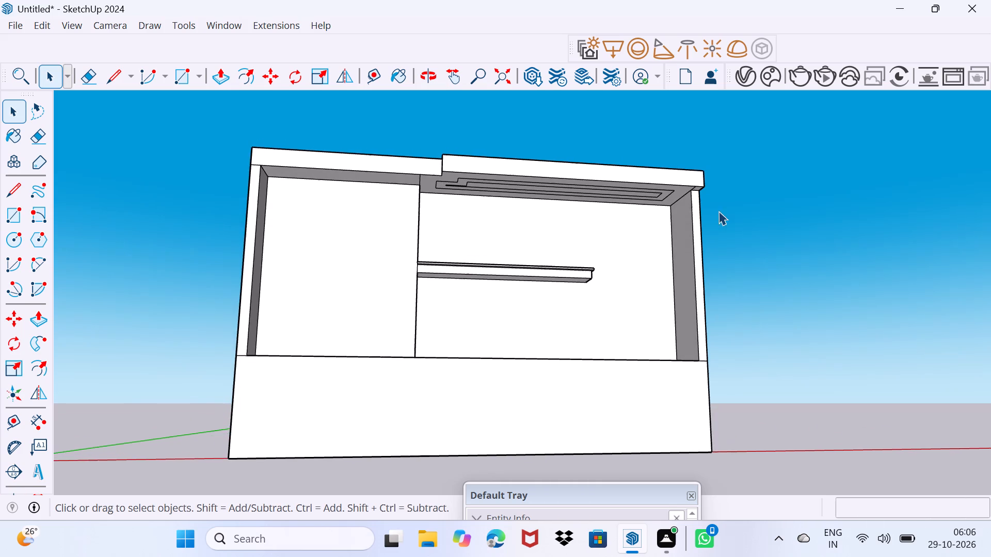
{"action": "scroll", "coordinate": [724, 207], "scroll_direction": "up", "scroll_amount": 14}
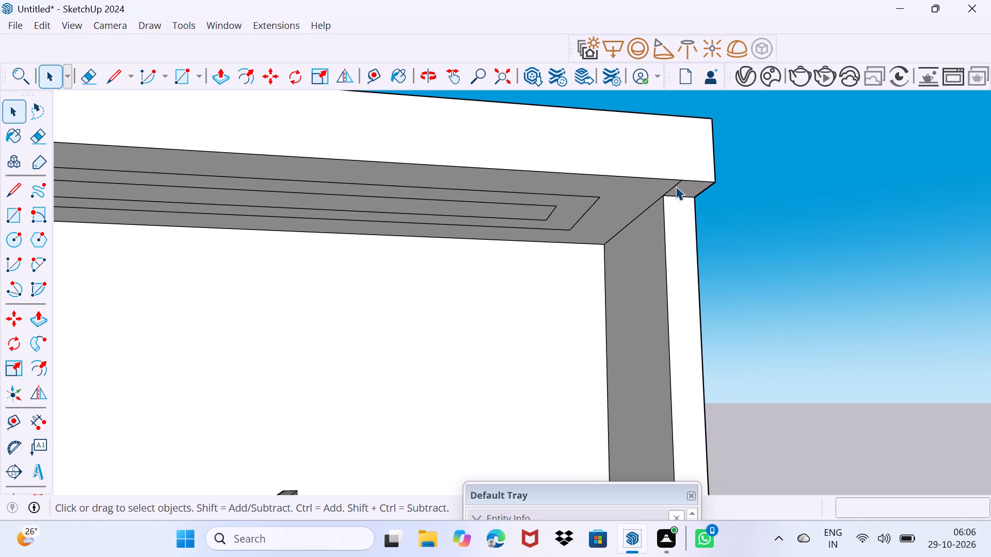
{"action": "middle_click_drag", "start_coordinate": [670, 140], "coordinate": [630, 286]}
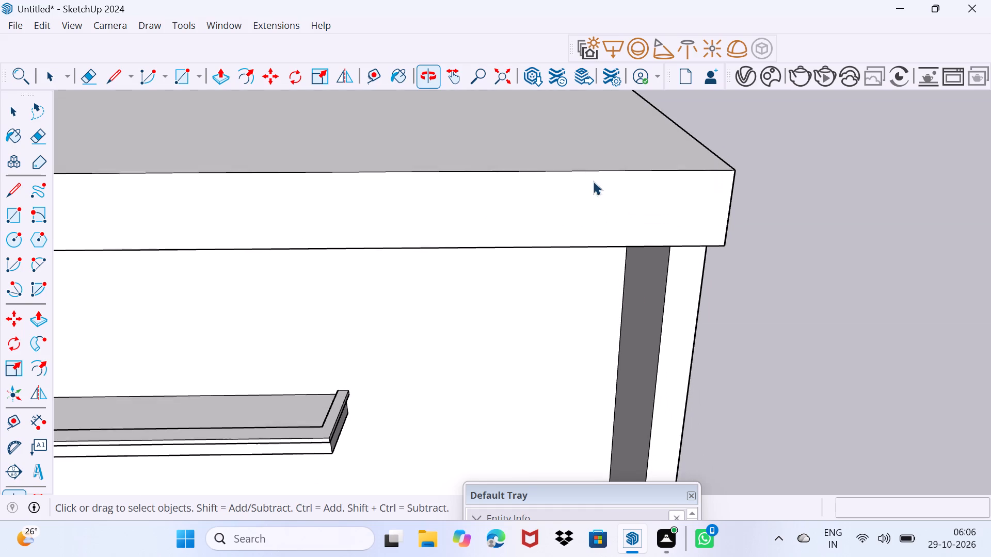
{"action": "left_click", "coordinate": [592, 140]}
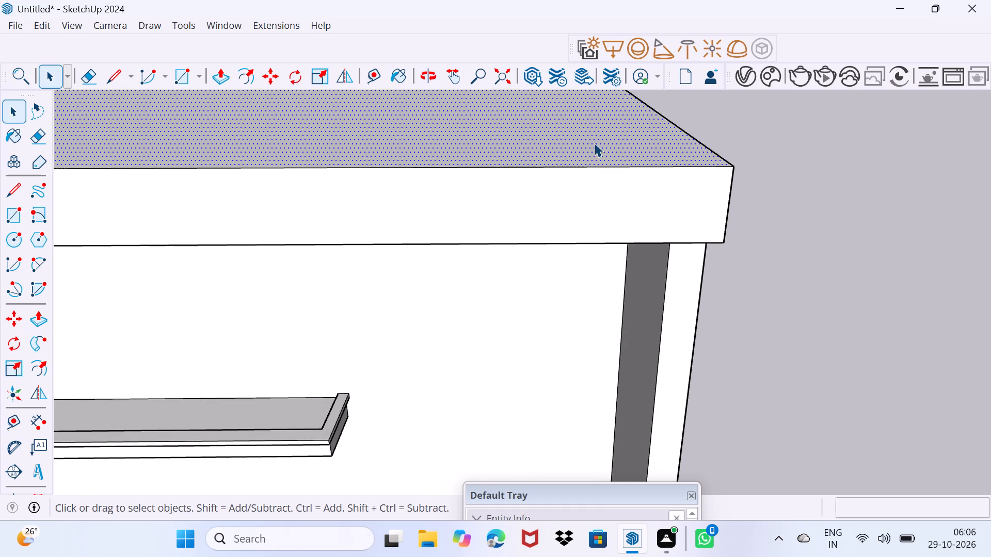
{"action": "key", "text": "p"}
{"action": "left_click", "coordinate": [598, 142]}
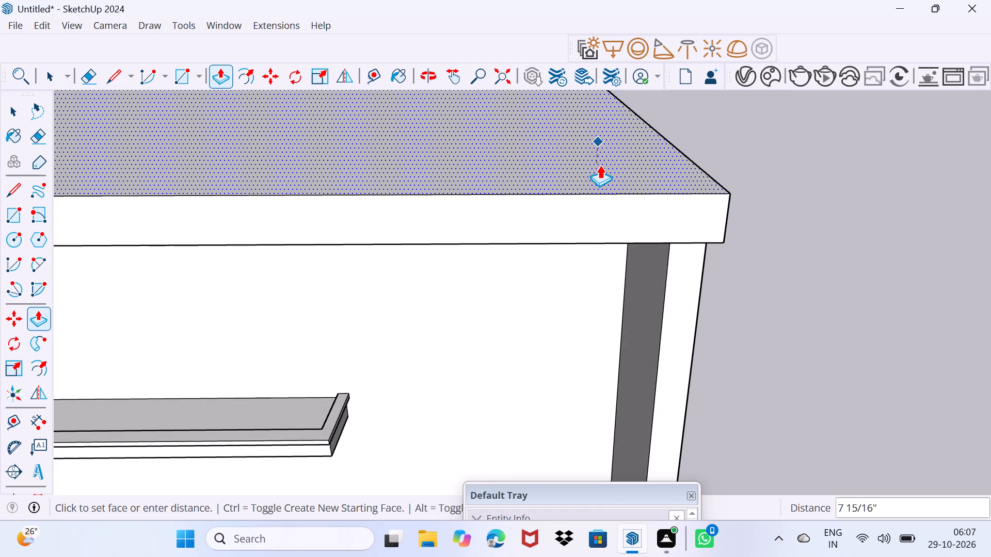
{"action": "left_click", "coordinate": [600, 165]}
{"action": "key", "text": "space"}
{"action": "left_click_drag", "start_coordinate": [589, 216], "coordinate": [609, 180]}
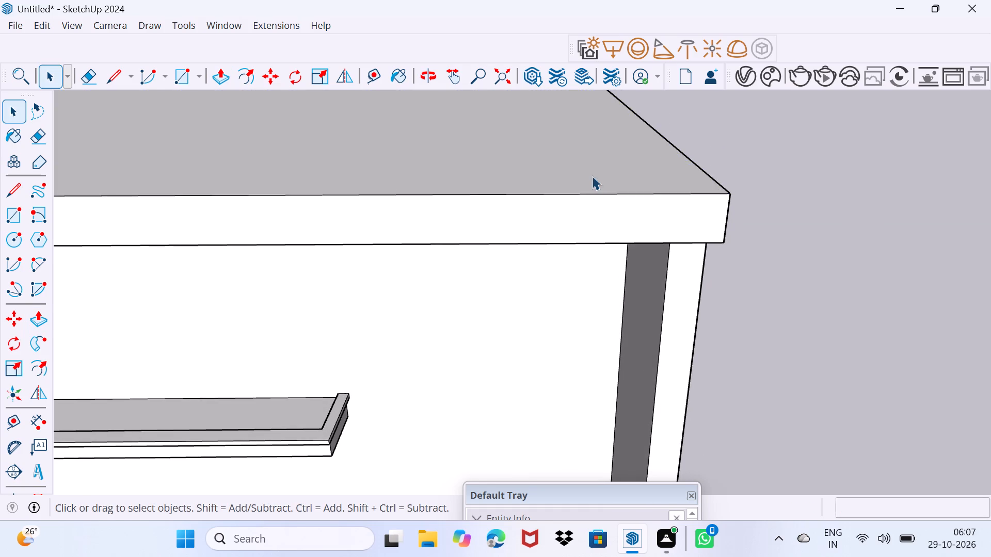
Pull the front face of the end strip beside the wider recess out 1' 4 9/16", flush with the top band's front.
{"action": "scroll", "coordinate": [592, 177], "scroll_direction": "down", "scroll_amount": 9}
{"action": "scroll", "coordinate": [551, 258], "scroll_direction": "down", "scroll_amount": 3}
{"action": "middle_click_drag", "start_coordinate": [506, 315], "coordinate": [571, 232]}
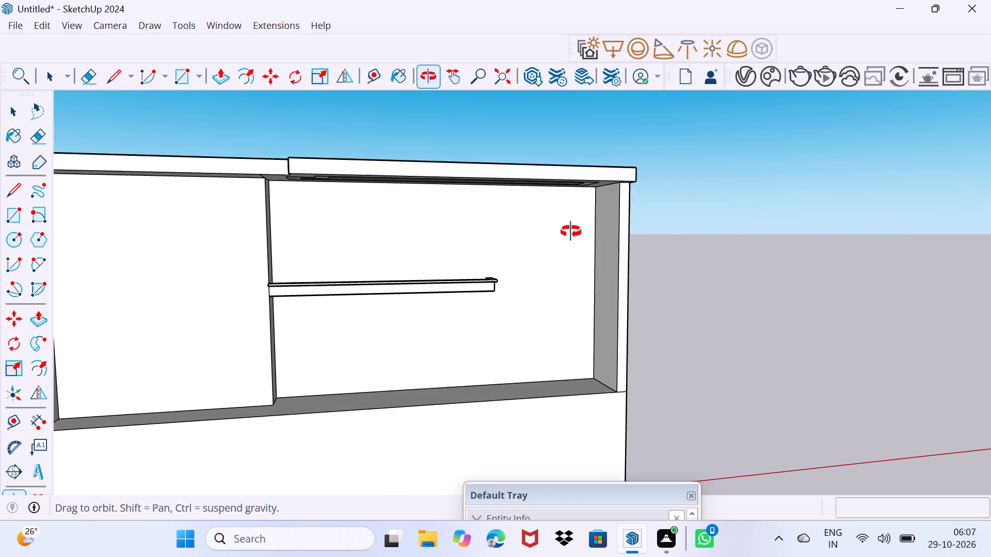
{"action": "middle_click_drag", "start_coordinate": [571, 232], "coordinate": [576, 223]}
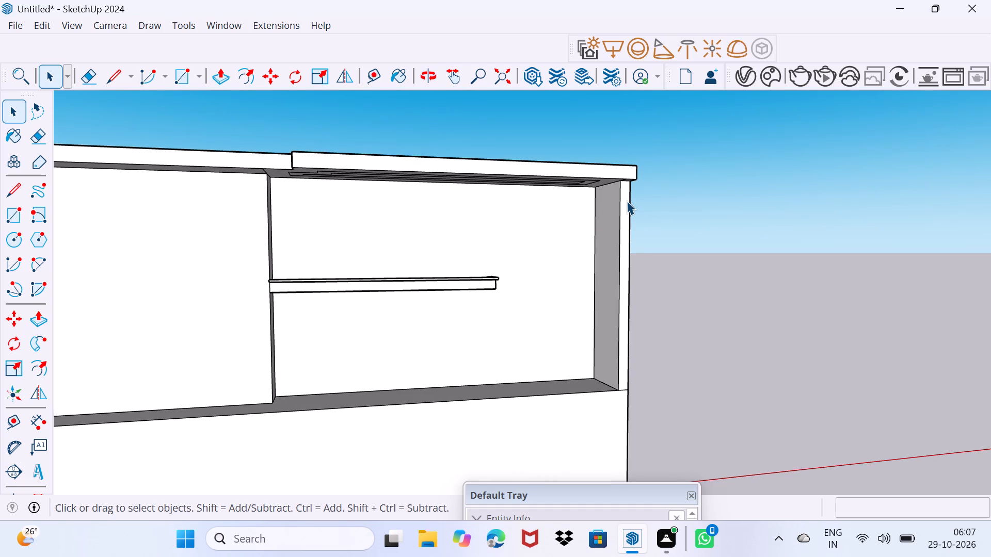
{"action": "left_click", "coordinate": [627, 201]}
{"action": "key", "text": "p"}
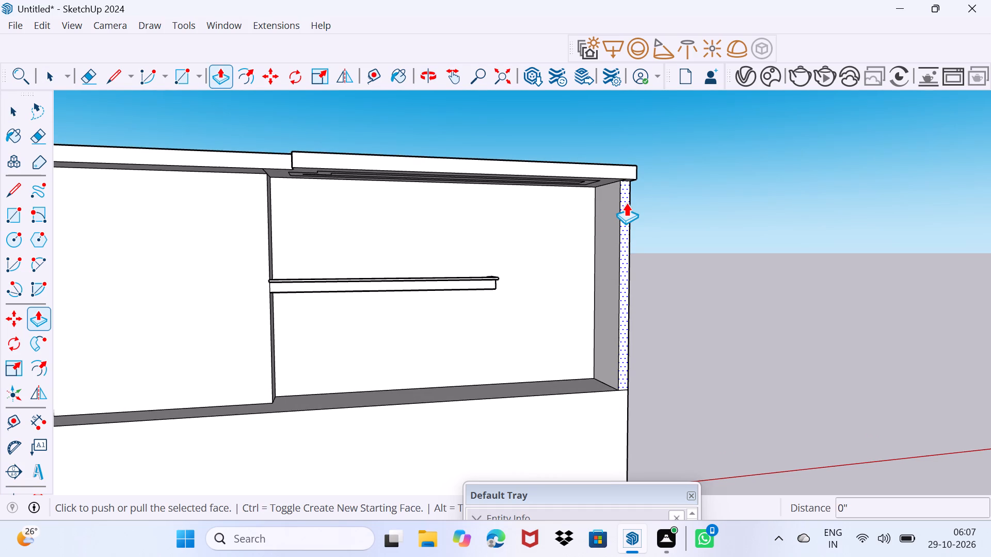
{"action": "left_click", "coordinate": [632, 203]}
{"action": "left_click", "coordinate": [634, 164]}
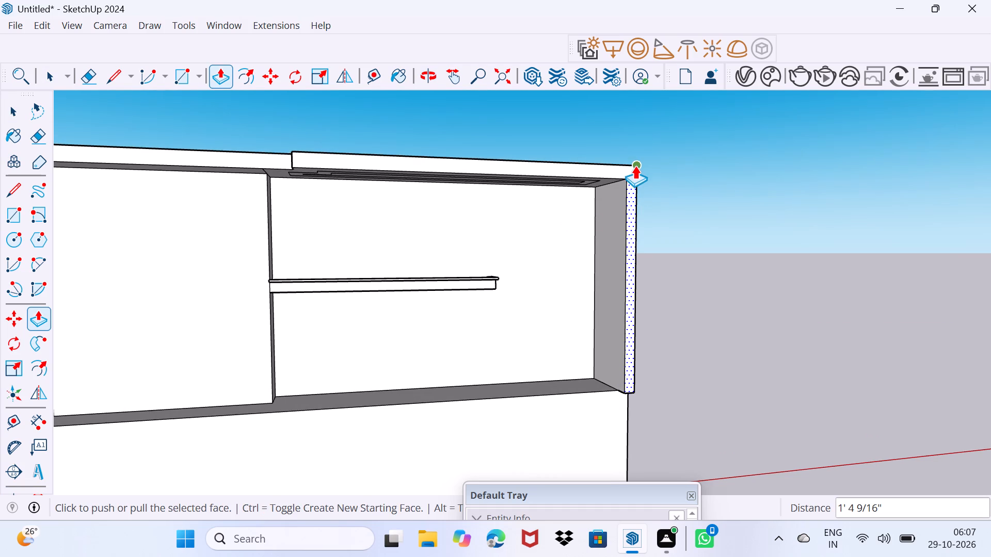
{"action": "scroll", "coordinate": [635, 167], "scroll_direction": "up", "scroll_amount": 4}
{"action": "key", "text": "space"}
{"action": "left_click_drag", "start_coordinate": [624, 212], "coordinate": [632, 155]}
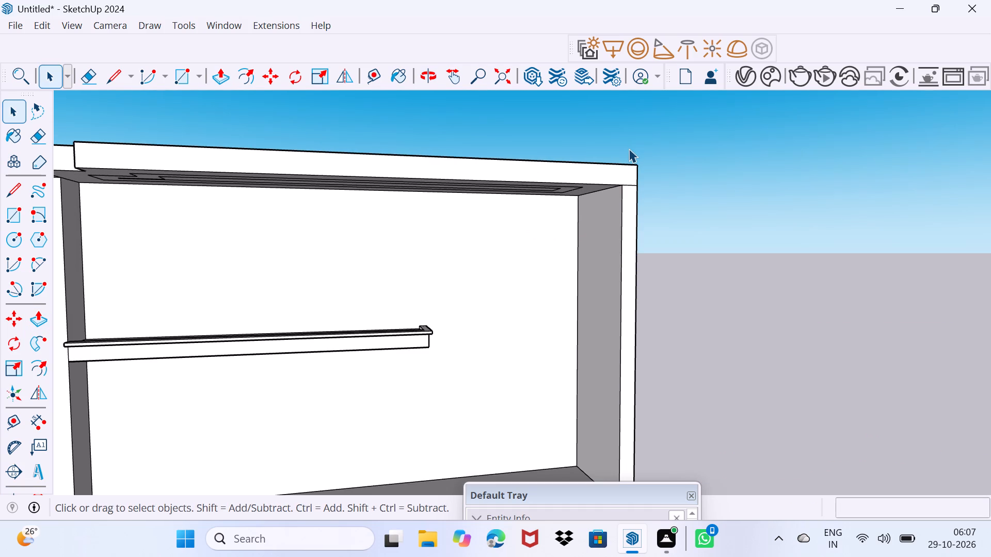
Erase the seam between the end strip and top band, and the one between the opposite side strip and the lower front wall.
{"action": "key", "text": "e"}
{"action": "left_click", "coordinate": [630, 184]}
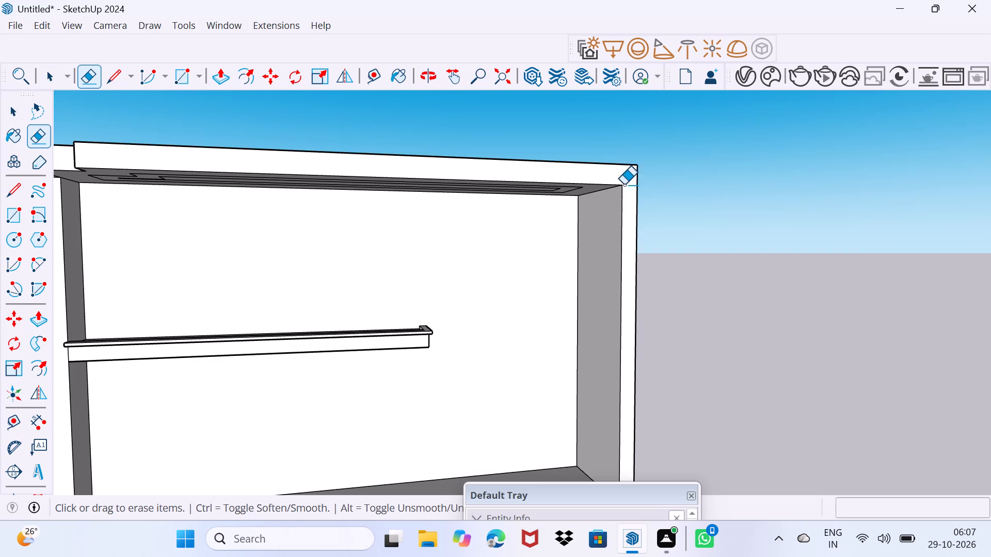
{"action": "scroll", "coordinate": [623, 185], "scroll_direction": "down", "scroll_amount": 8}
{"action": "scroll", "coordinate": [226, 342], "scroll_direction": "up", "scroll_amount": 2}
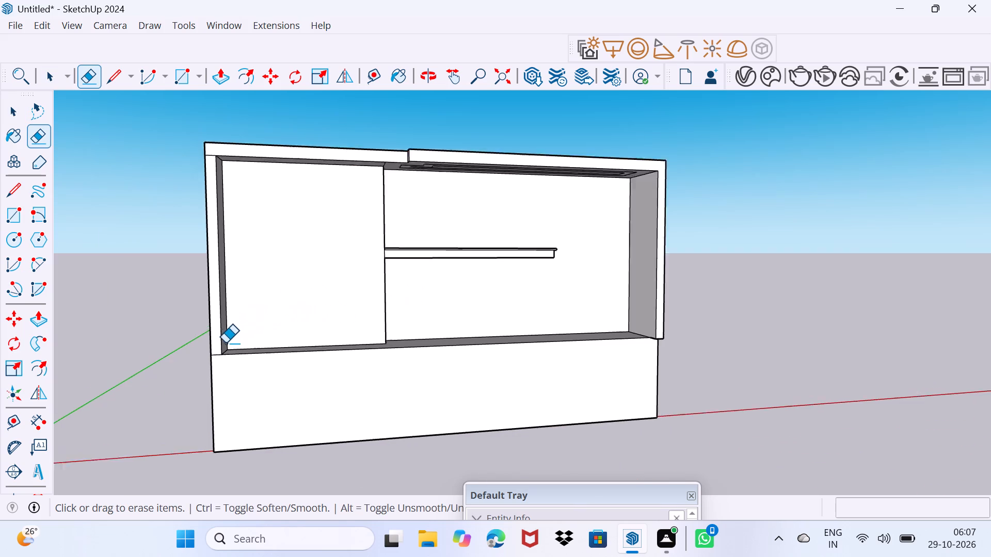
{"action": "scroll", "coordinate": [226, 343], "scroll_direction": "up", "scroll_amount": 7}
{"action": "left_click", "coordinate": [205, 370]}
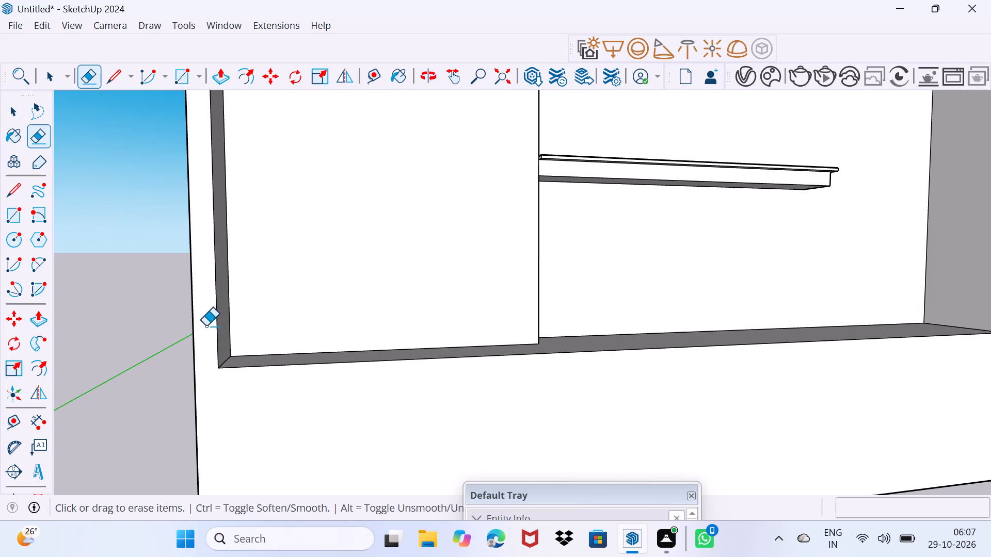
{"action": "middle_click_drag", "start_coordinate": [206, 326], "coordinate": [209, 332]}
{"action": "key", "text": "space"}
Pull the merged lower front wall and side strip face out 1' 4 9/16", flush with the end strip.
{"action": "scroll", "coordinate": [325, 384], "scroll_direction": "down", "scroll_amount": 7}
{"action": "left_click", "coordinate": [390, 411]}
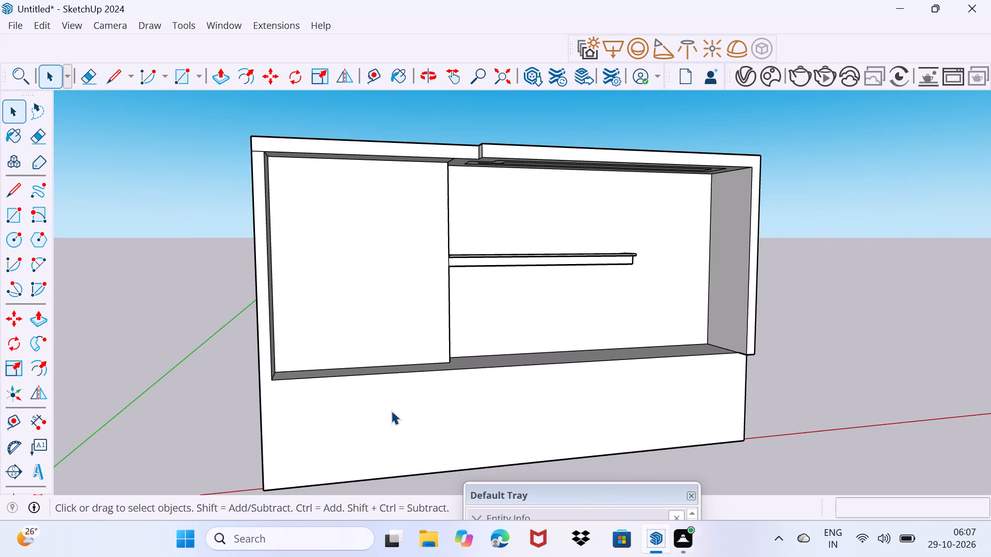
{"action": "key", "text": "p"}
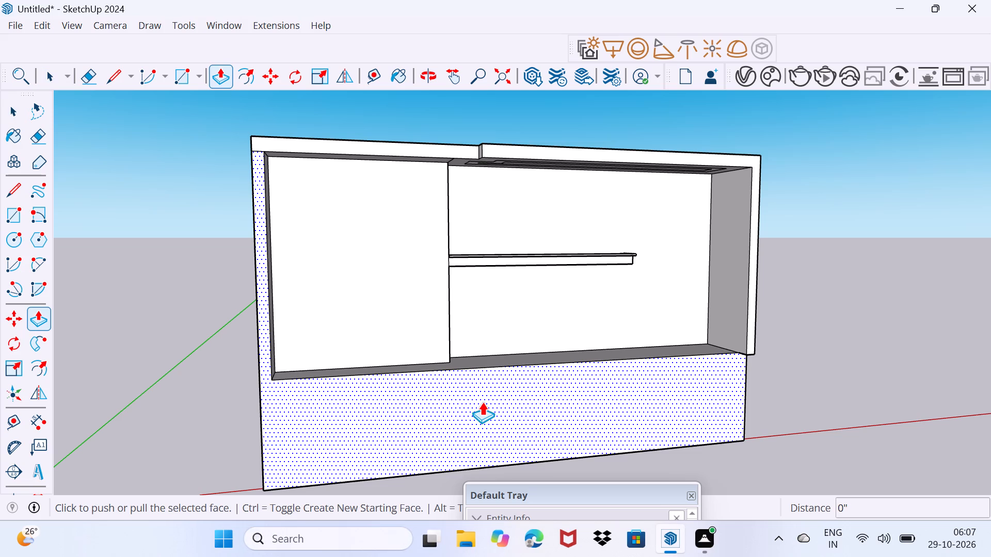
{"action": "left_click", "coordinate": [484, 402]}
{"action": "left_click", "coordinate": [757, 334]}
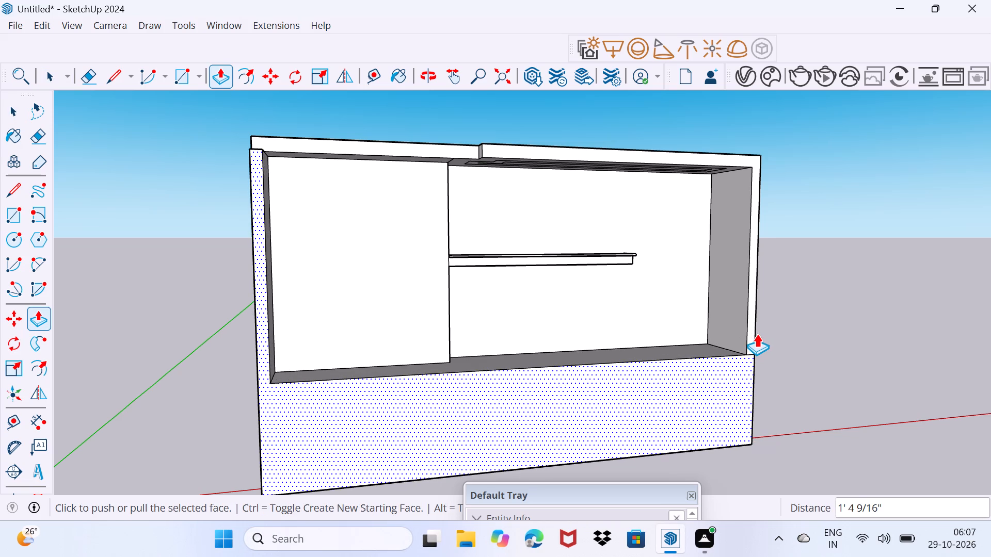
{"action": "key", "text": "space"}
{"action": "left_click_drag", "start_coordinate": [452, 483], "coordinate": [497, 378]}
Draw a vertical 1' 3 1/16" line across the top band's front face, above the narrower recess near its divider.
{"action": "middle_click_drag", "start_coordinate": [431, 347], "coordinate": [179, 349]}
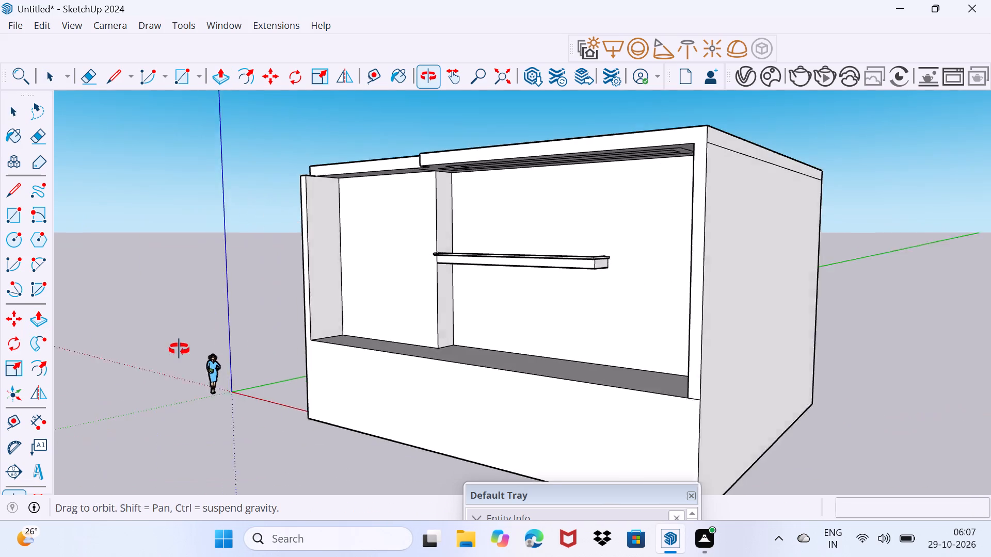
{"action": "middle_click_drag", "start_coordinate": [179, 349], "coordinate": [425, 377]}
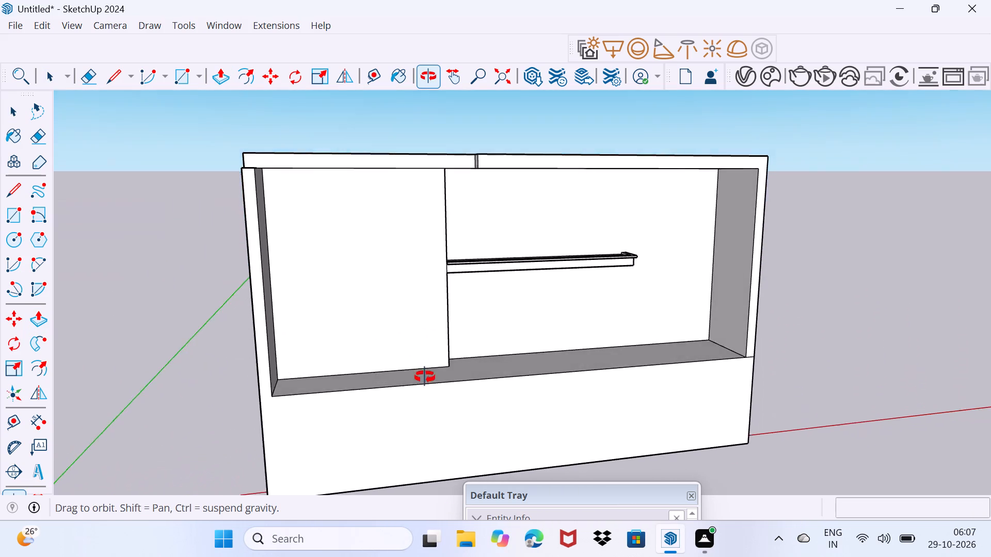
{"action": "middle_click_drag", "start_coordinate": [425, 377], "coordinate": [431, 426]}
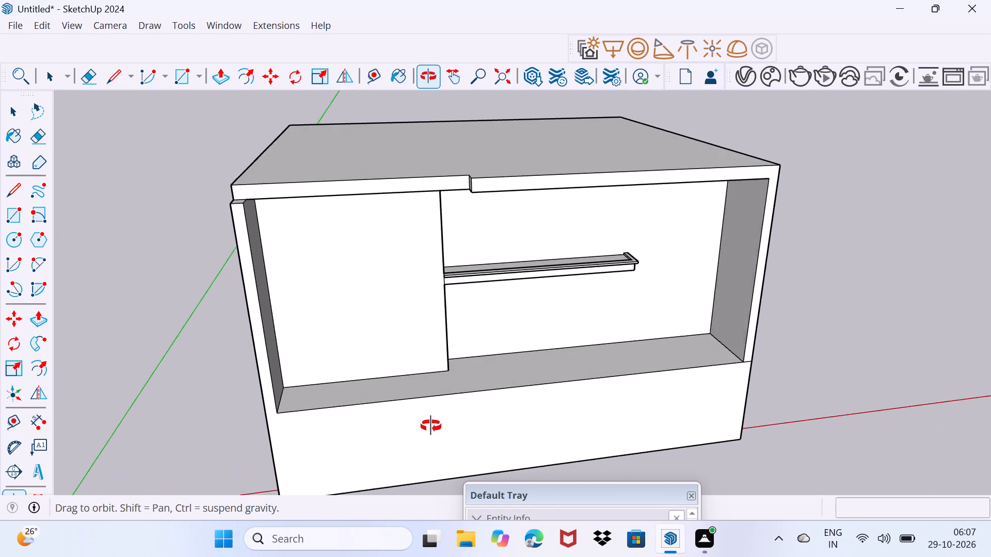
{"action": "middle_click_drag", "start_coordinate": [431, 426], "coordinate": [472, 431]}
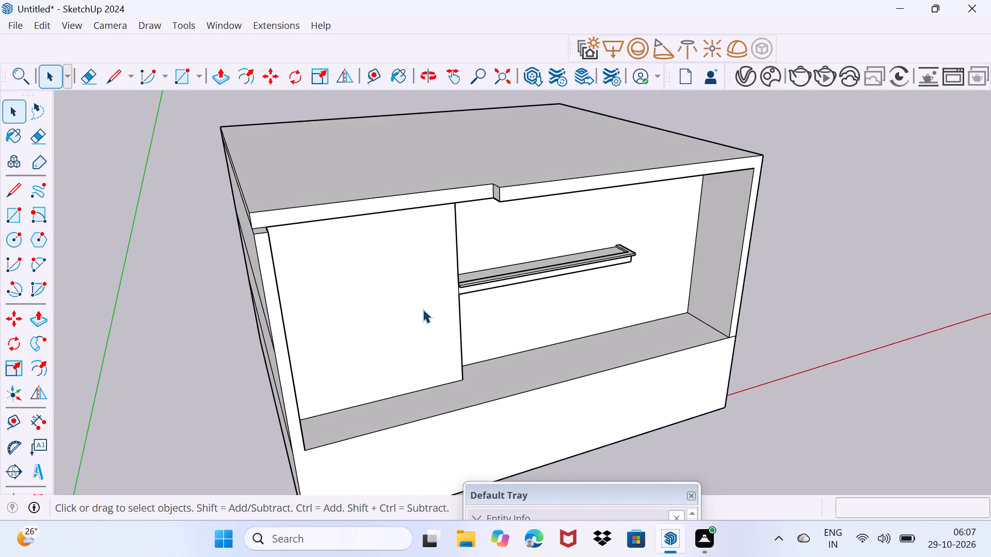
{"action": "middle_click_drag", "start_coordinate": [424, 309], "coordinate": [307, 172]}
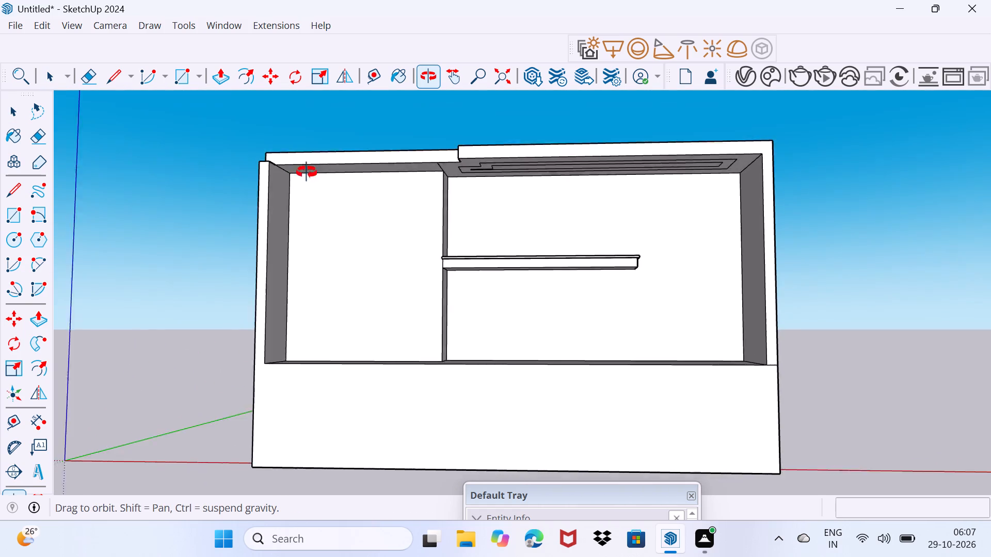
{"action": "middle_click_drag", "start_coordinate": [307, 172], "coordinate": [326, 182]}
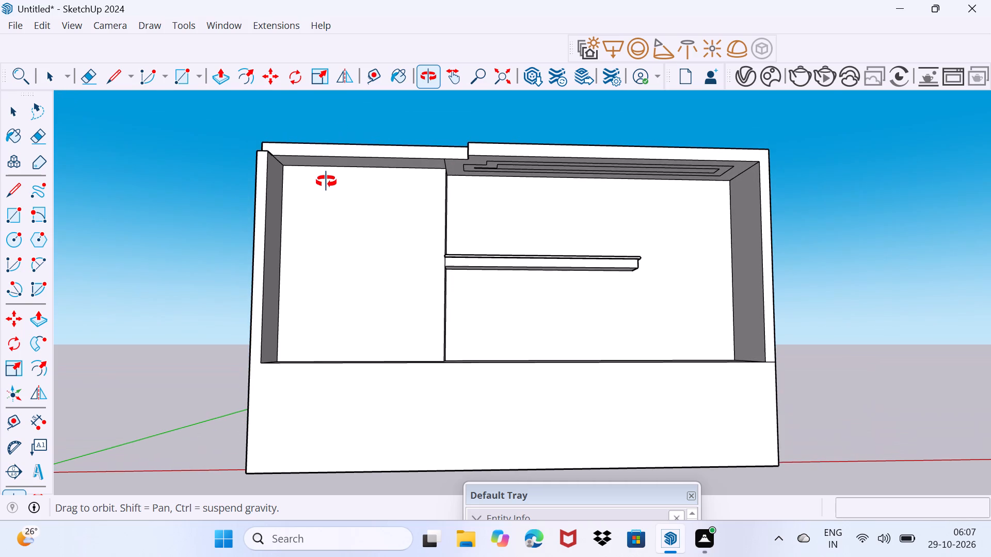
{"action": "middle_click_drag", "start_coordinate": [326, 182], "coordinate": [327, 185]}
{"action": "scroll", "coordinate": [216, 149], "scroll_direction": "up", "scroll_amount": 3}
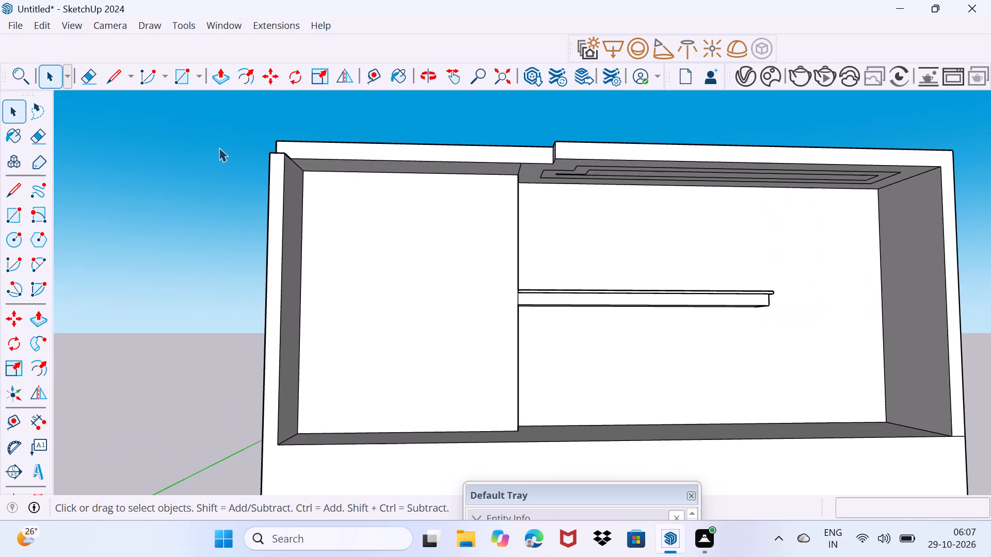
{"action": "scroll", "coordinate": [287, 155], "scroll_direction": "up", "scroll_amount": 3}
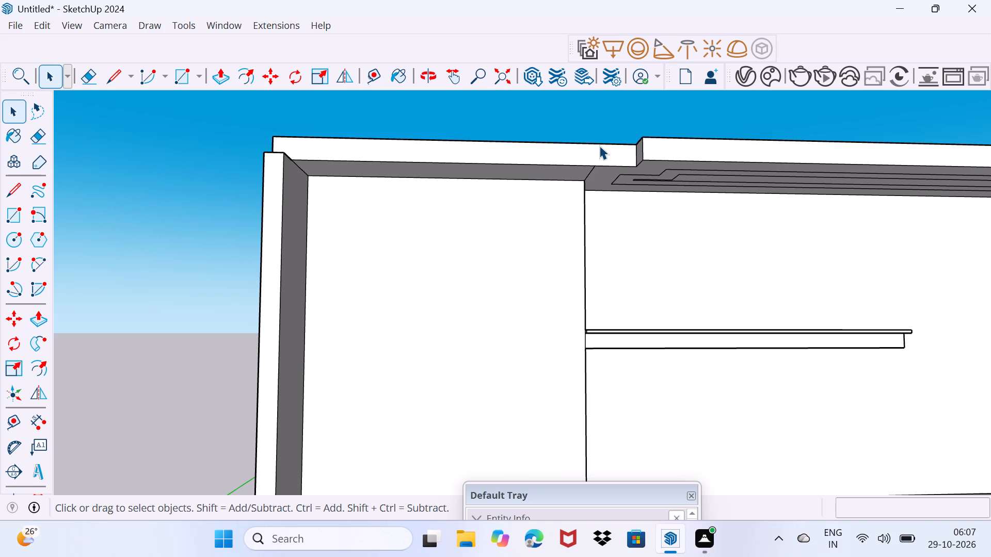
{"action": "key", "text": "l"}
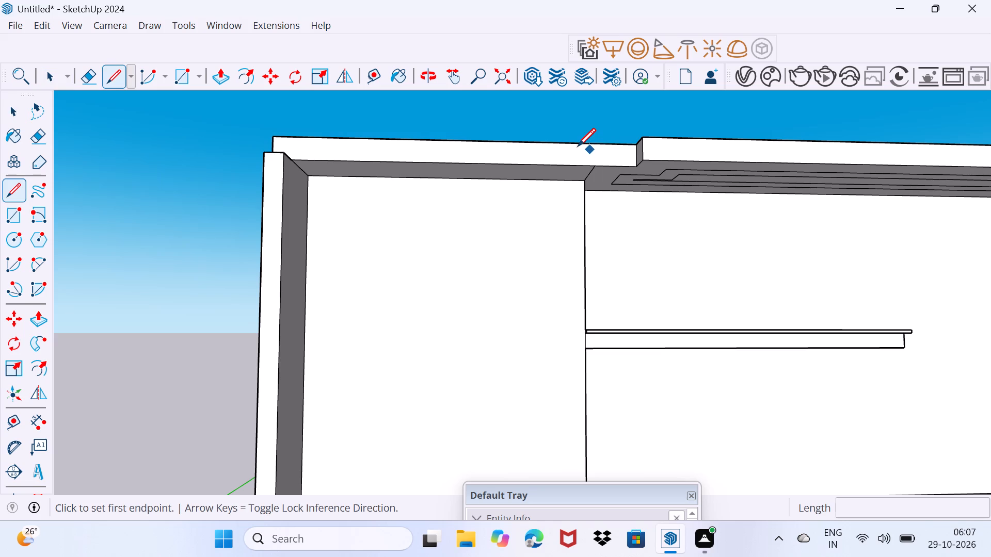
{"action": "left_click", "coordinate": [578, 146]}
{"action": "left_click", "coordinate": [577, 167]}
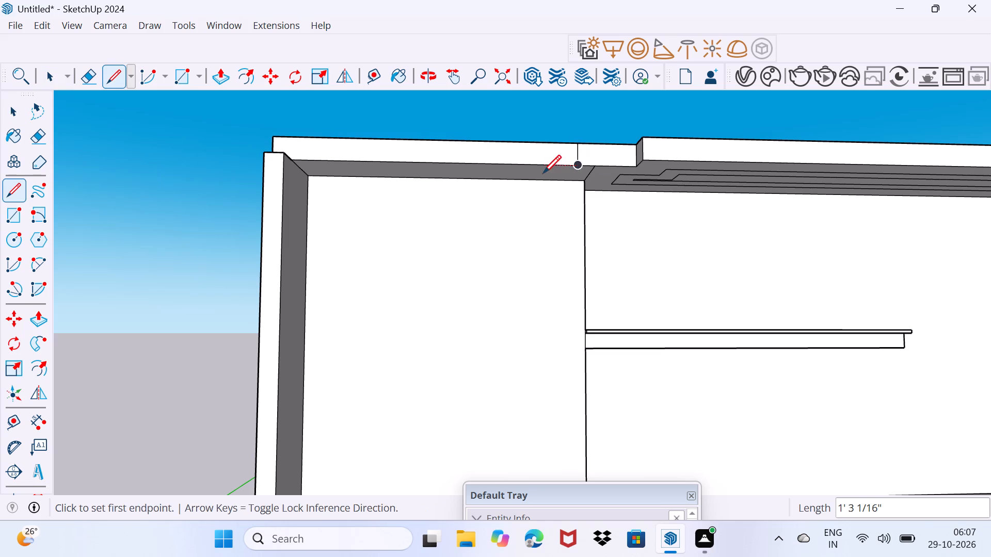
{"action": "key", "text": "space"}
Pull the top band section above the narrower recess out 1' 4 9/16", flush with the side strip.
{"action": "left_click", "coordinate": [362, 151]}
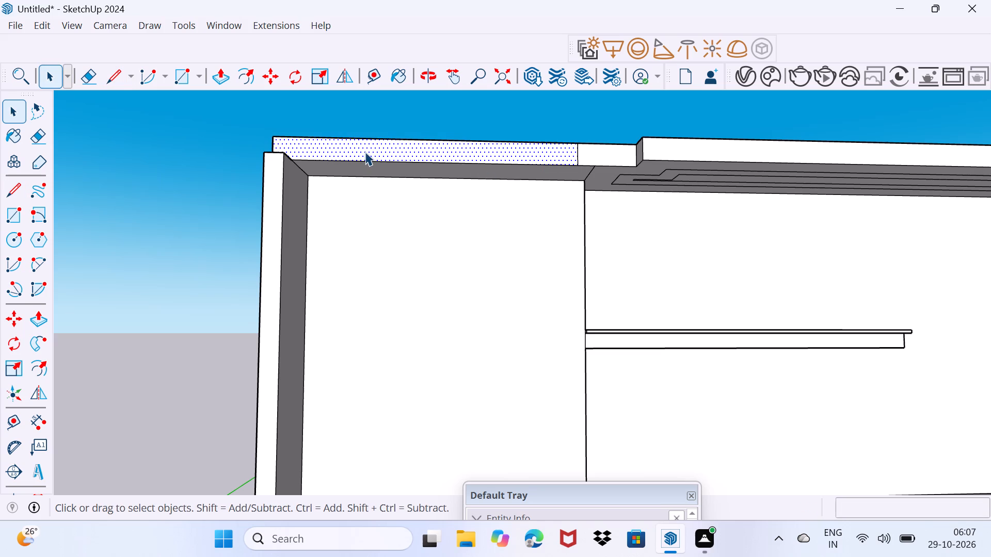
{"action": "key", "text": "p"}
{"action": "left_click", "coordinate": [367, 152]}
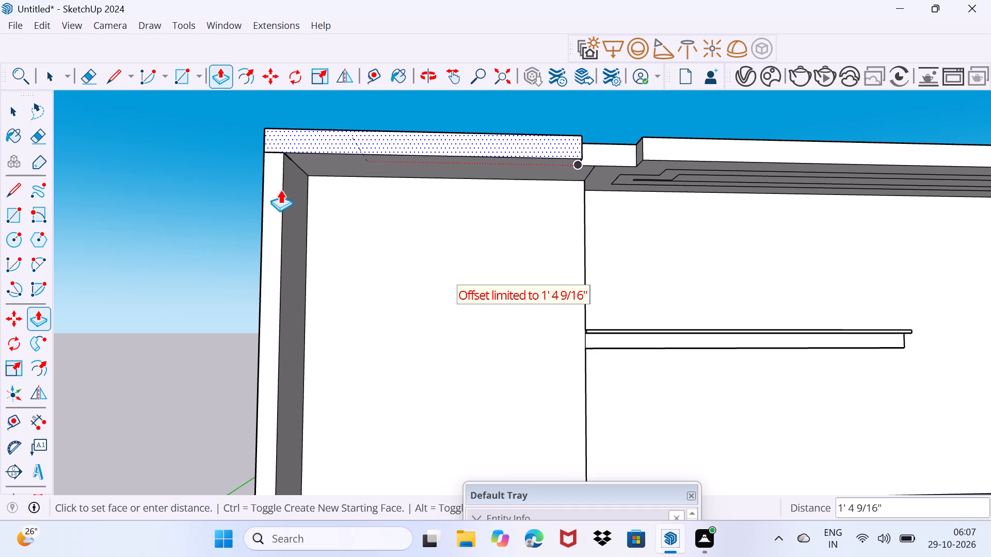
{"action": "left_click", "coordinate": [280, 189]}
{"action": "middle_click_drag", "start_coordinate": [418, 136], "coordinate": [392, 261]}
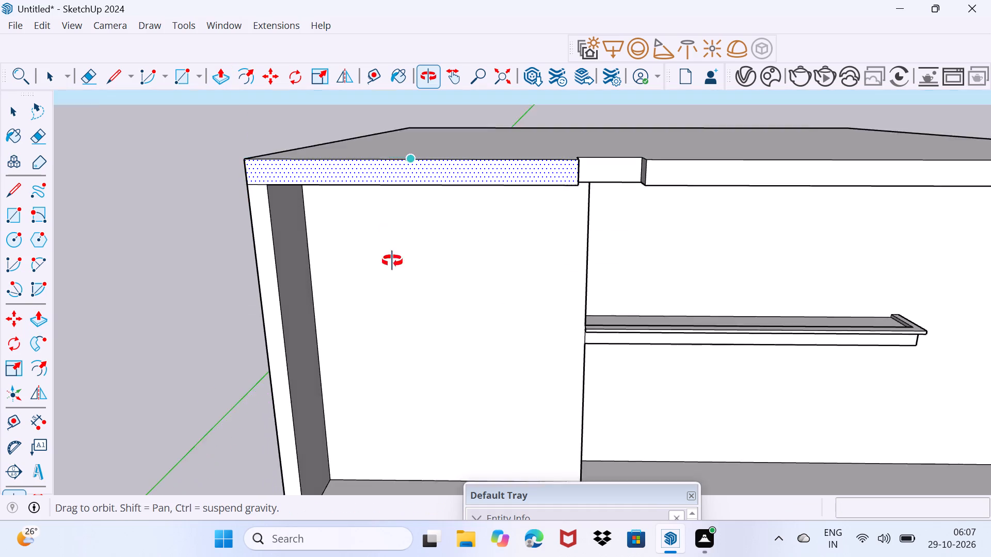
{"action": "middle_click_drag", "start_coordinate": [392, 261], "coordinate": [392, 266]}
{"action": "key", "text": "space"}
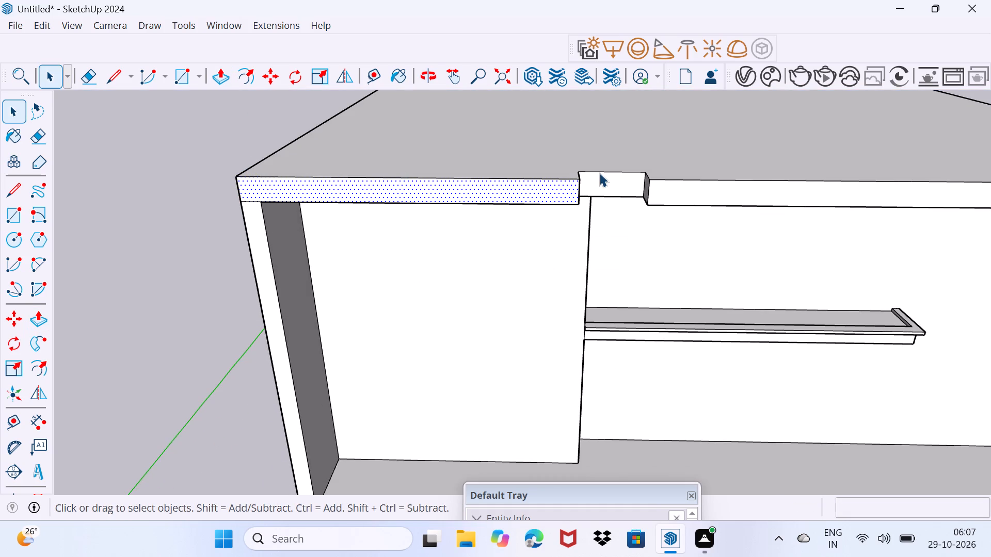
Undo the recent front edits, from the narrower recess's top band pull back through the lower wall and end strip pulls.
{"action": "middle_click_drag", "start_coordinate": [594, 239], "coordinate": [692, 110]}
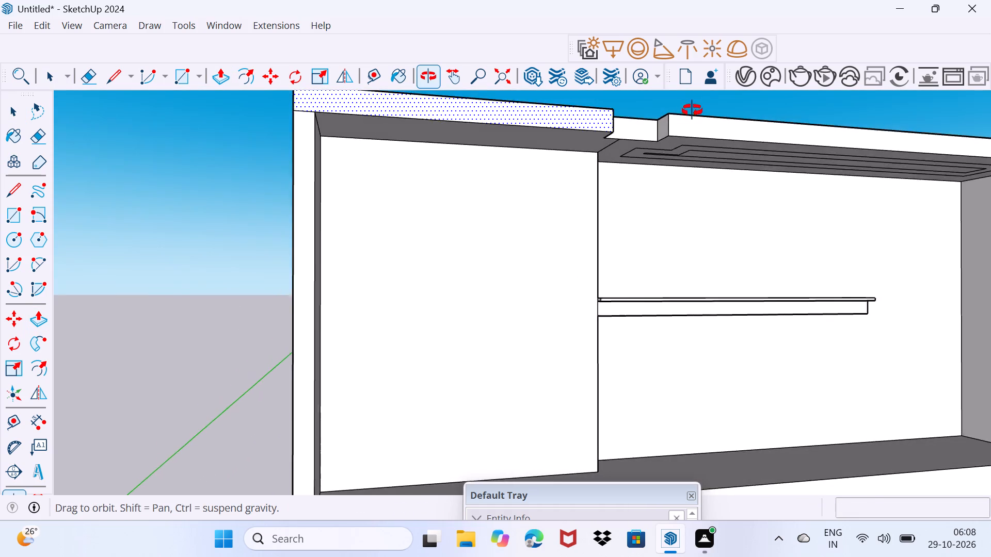
{"action": "middle_click_drag", "start_coordinate": [692, 110], "coordinate": [624, 112]}
{"action": "scroll", "coordinate": [620, 123], "scroll_direction": "down", "scroll_amount": 5}
{"action": "middle_click_drag", "start_coordinate": [631, 191], "coordinate": [481, 217]}
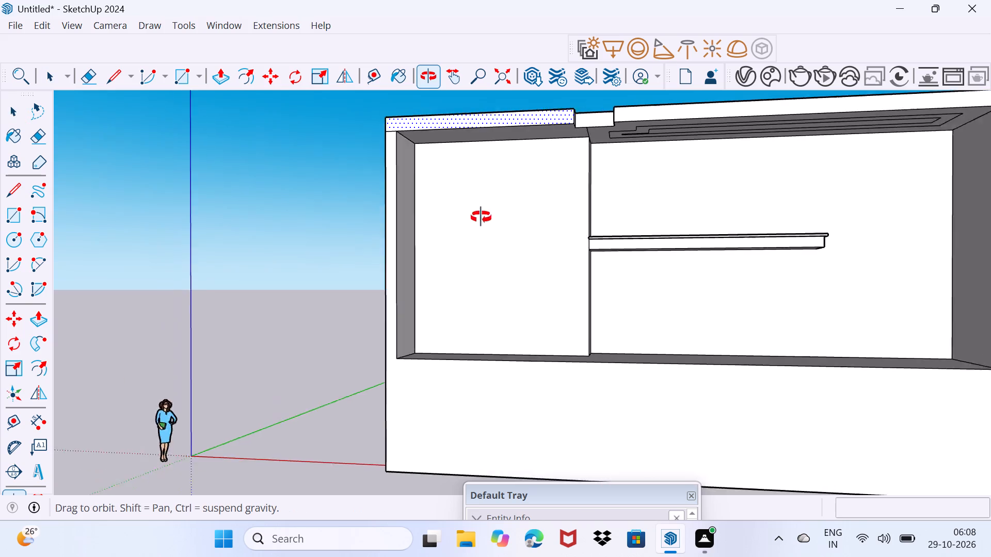
{"action": "middle_click_drag", "start_coordinate": [481, 217], "coordinate": [577, 205]}
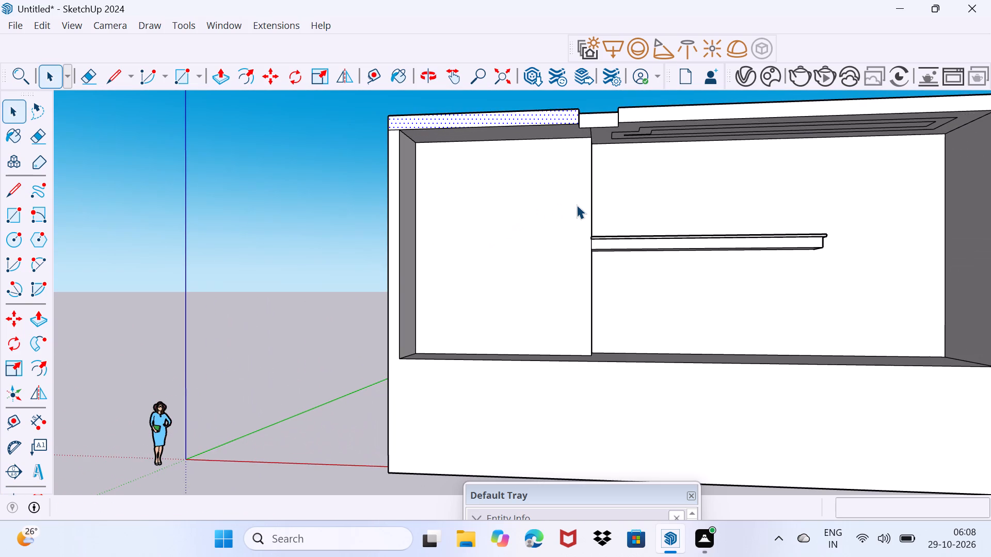
{"action": "key", "text": "ctrl+z"}
{"action": "key", "text": "ctrl+z"}
{"action": "key", "text": "ctrl+z"}
{"action": "key", "text": "ctrl+z"}
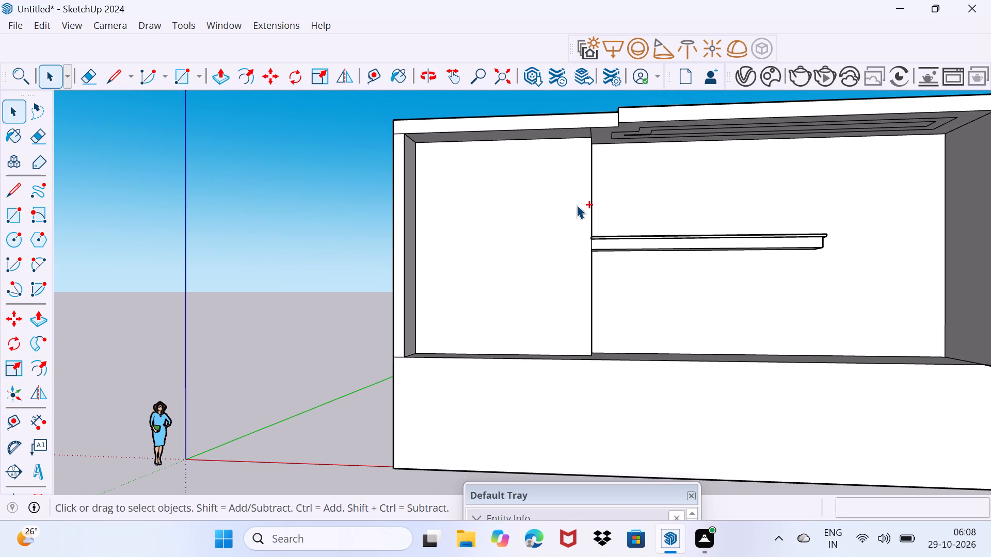
{"action": "middle_click_drag", "start_coordinate": [585, 209], "coordinate": [664, 184]}
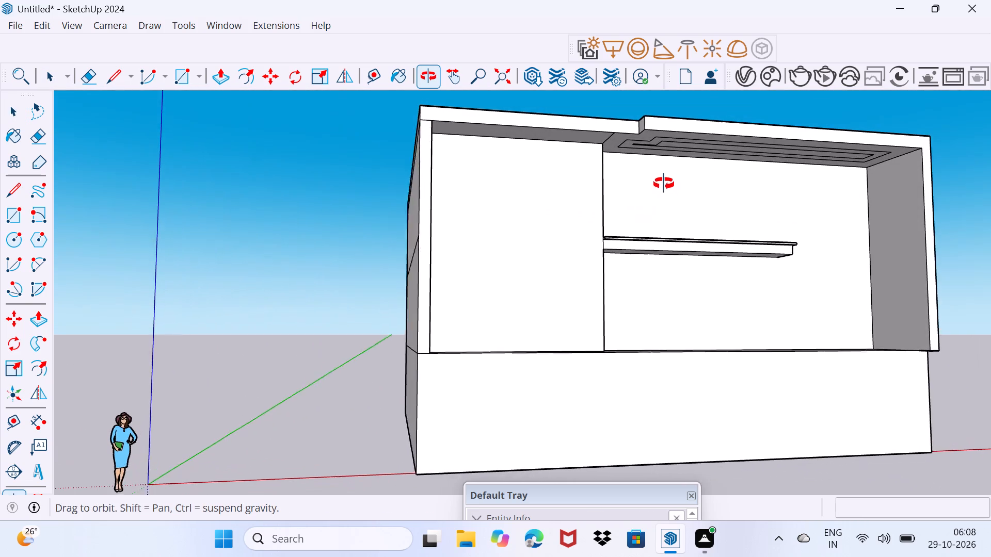
{"action": "middle_click_drag", "start_coordinate": [664, 184], "coordinate": [663, 183]}
{"action": "key", "text": "ctrl+z"}
{"action": "key", "text": "ctrl+z"}
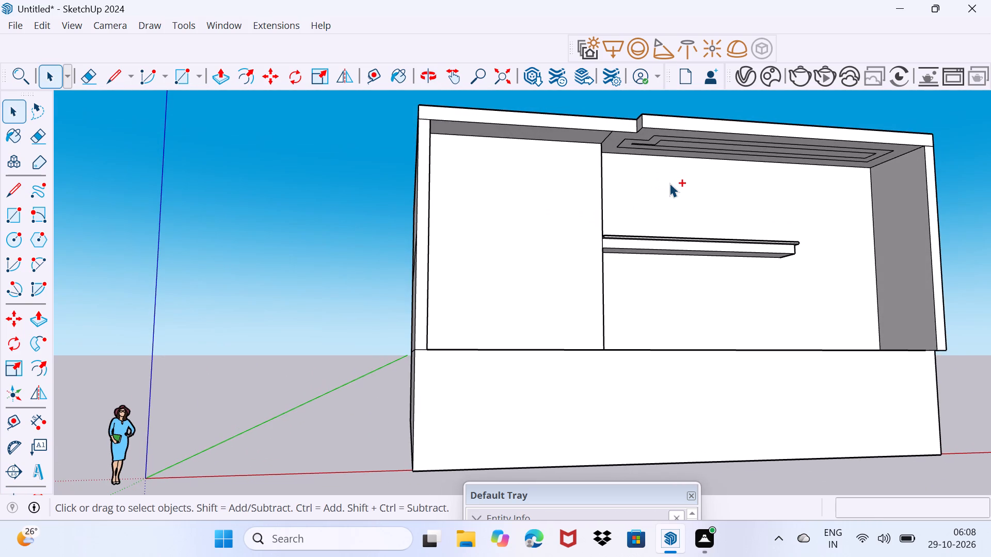
{"action": "key", "text": "space"}
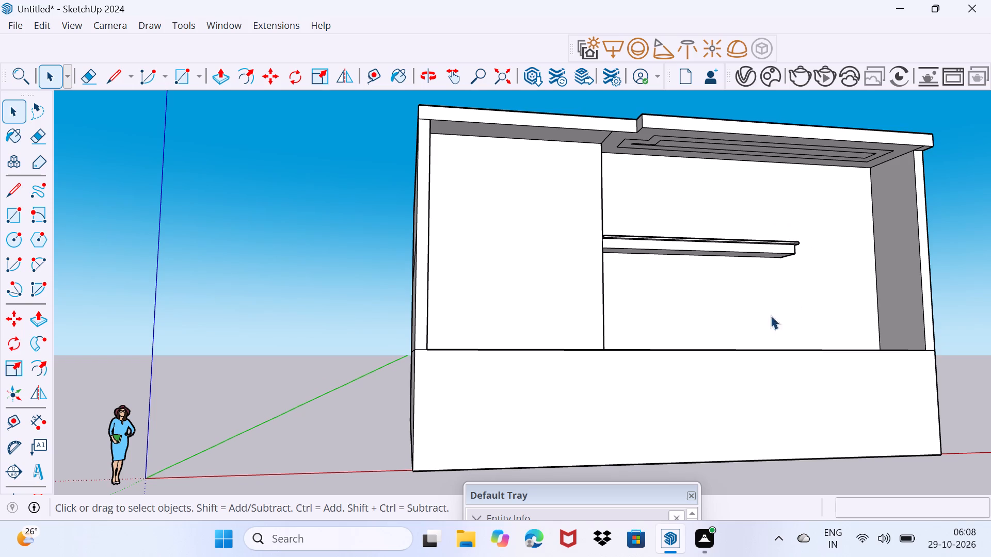
{"action": "left_click_drag", "start_coordinate": [730, 349], "coordinate": [767, 277]}
Draw a door rectangle about 6' 3/4" by 8' 4 3/16" on the wider recess's back wall, standing on the ledge.
{"action": "middle_click_drag", "start_coordinate": [773, 270], "coordinate": [484, 277]}
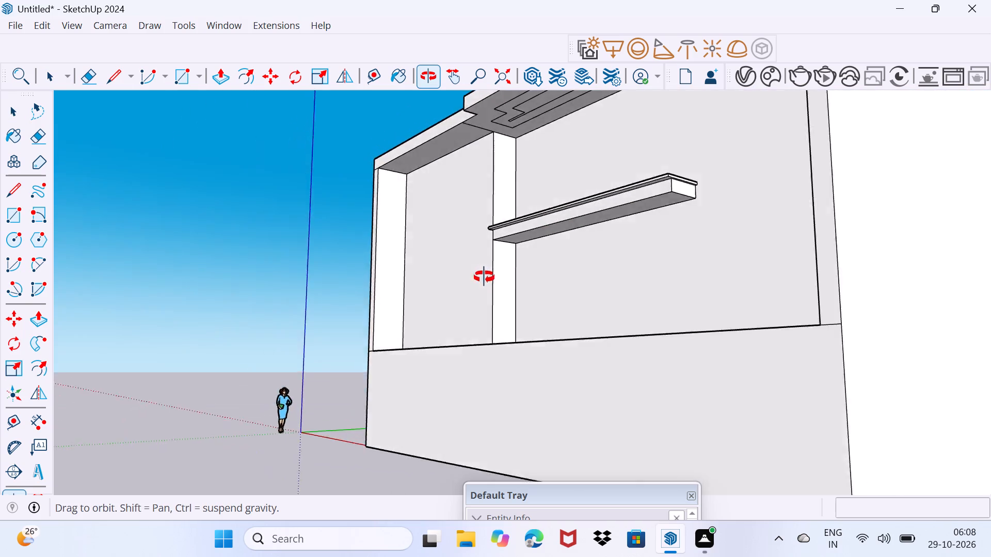
{"action": "middle_click_drag", "start_coordinate": [484, 277], "coordinate": [456, 364]}
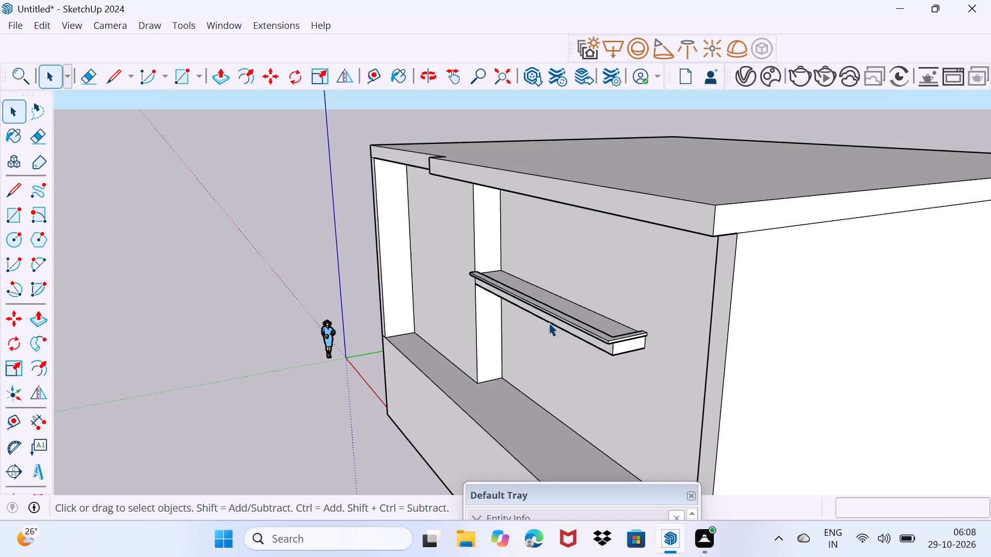
{"action": "middle_click_drag", "start_coordinate": [565, 343], "coordinate": [791, 259]}
{"action": "scroll", "coordinate": [787, 255], "scroll_direction": "down", "scroll_amount": 1}
{"action": "scroll", "coordinate": [584, 292], "scroll_direction": "up", "scroll_amount": 3}
{"action": "scroll", "coordinate": [437, 287], "scroll_direction": "up", "scroll_amount": 1}
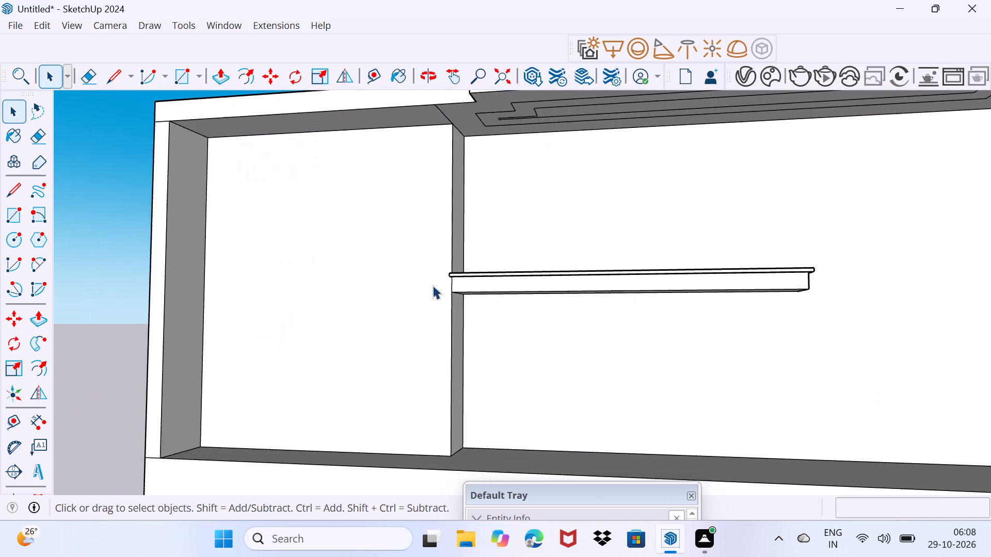
{"action": "scroll", "coordinate": [433, 285], "scroll_direction": "up", "scroll_amount": 1}
{"action": "middle_click_drag", "start_coordinate": [434, 299], "coordinate": [605, 317]}
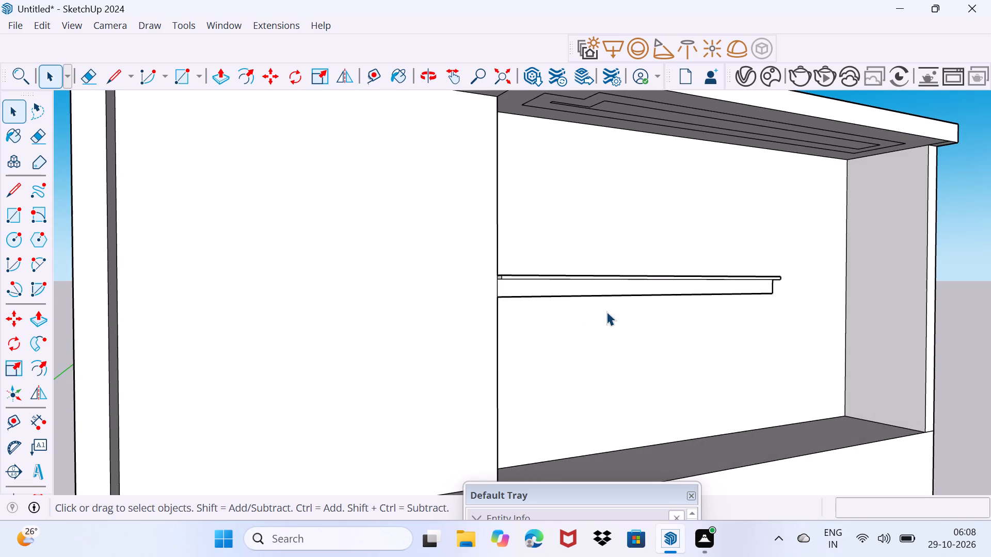
{"action": "key", "text": "r"}
{"action": "middle_click_drag", "start_coordinate": [685, 259], "coordinate": [637, 328]}
{"action": "scroll", "coordinate": [664, 292], "scroll_direction": "up", "scroll_amount": 7}
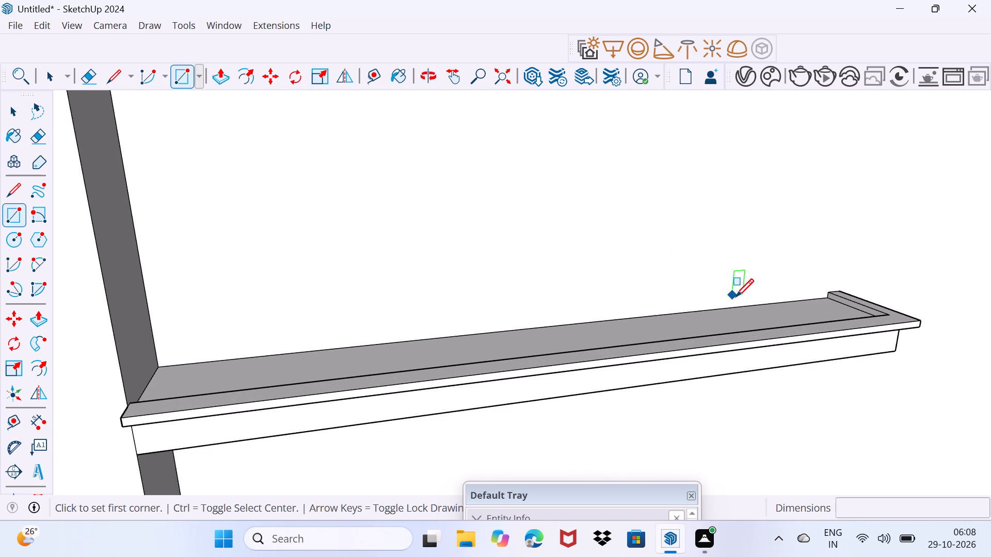
{"action": "left_click", "coordinate": [748, 303]}
{"action": "scroll", "coordinate": [576, 221], "scroll_direction": "down", "scroll_amount": 5}
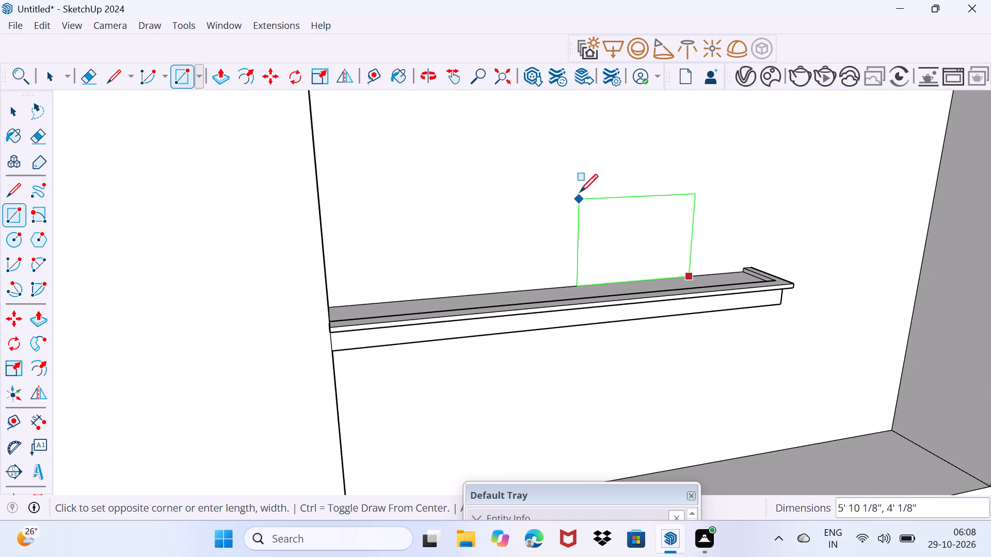
{"action": "middle_click_drag", "start_coordinate": [597, 150], "coordinate": [615, 280], "text": "shift"}
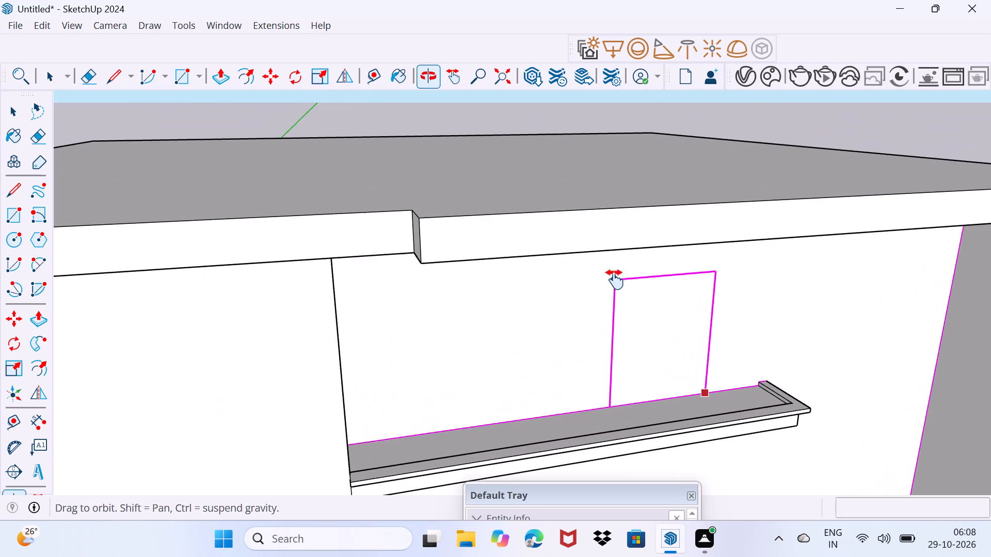
{"action": "middle_click_drag", "start_coordinate": [615, 280], "coordinate": [623, 228], "text": "shift"}
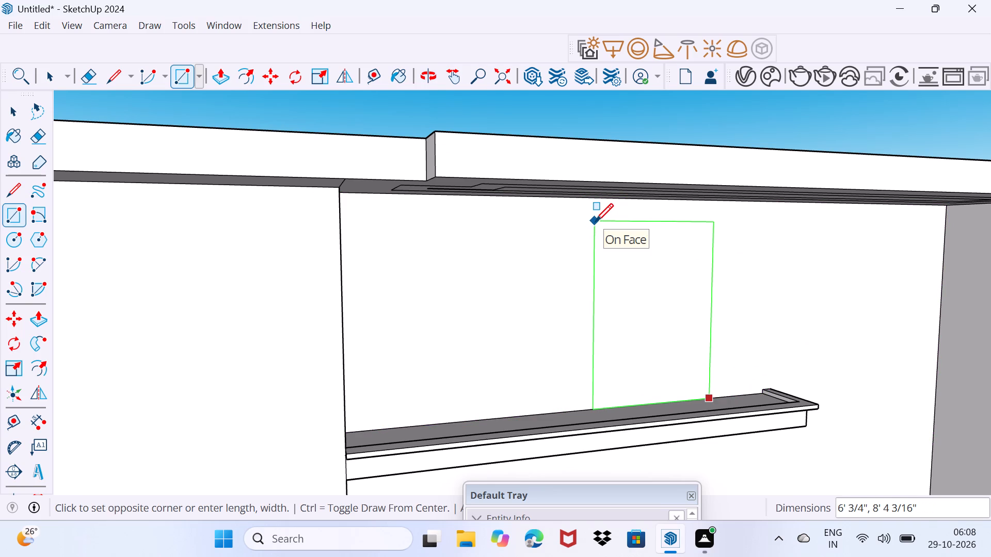
{"action": "left_click", "coordinate": [595, 221]}
Draw a window rectangle about 5' 3" by 4' on the same back wall, between the divider and the door outline.
{"action": "scroll", "coordinate": [403, 292], "scroll_direction": "up", "scroll_amount": 2}
{"action": "middle_click_drag", "start_coordinate": [399, 292], "coordinate": [387, 296]}
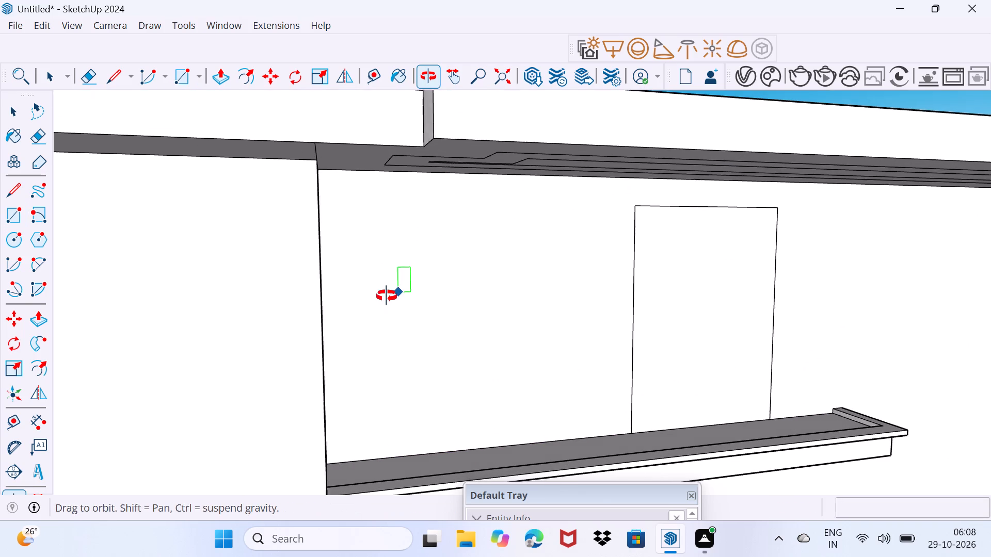
{"action": "middle_click_drag", "start_coordinate": [387, 296], "coordinate": [385, 297]}
{"action": "left_click", "coordinate": [367, 263]}
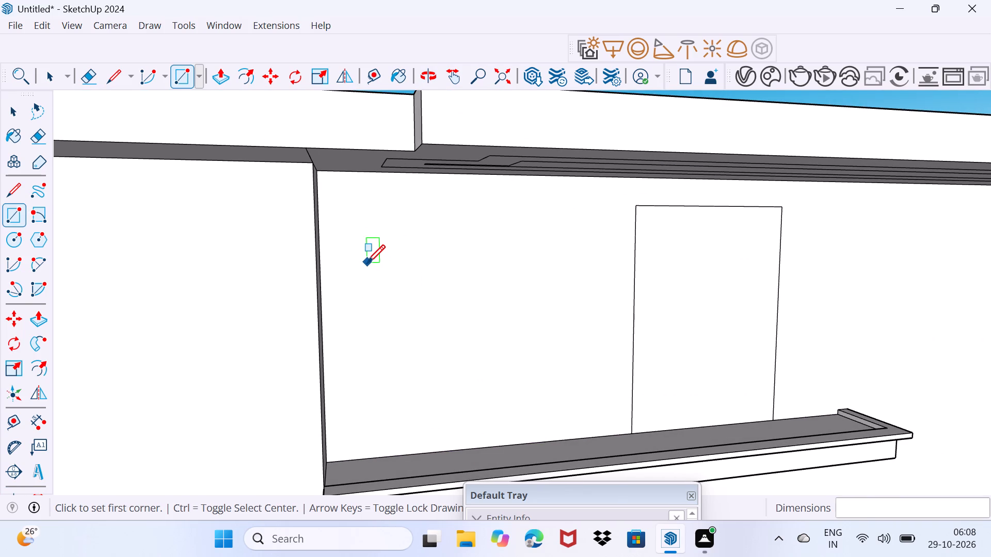
{"action": "left_click", "coordinate": [531, 380]}
{"action": "key", "text": "space"}
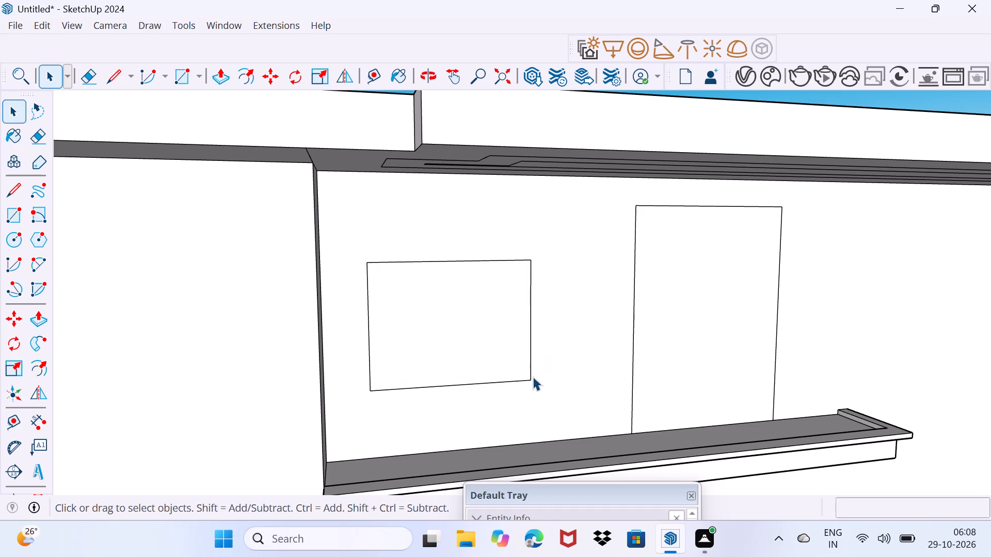
Push the door rectangle 1' 8 15/16" into the wall to form a door recess.
{"action": "scroll", "coordinate": [768, 245], "scroll_direction": "up", "scroll_amount": 3}
{"action": "left_click", "coordinate": [728, 279]}
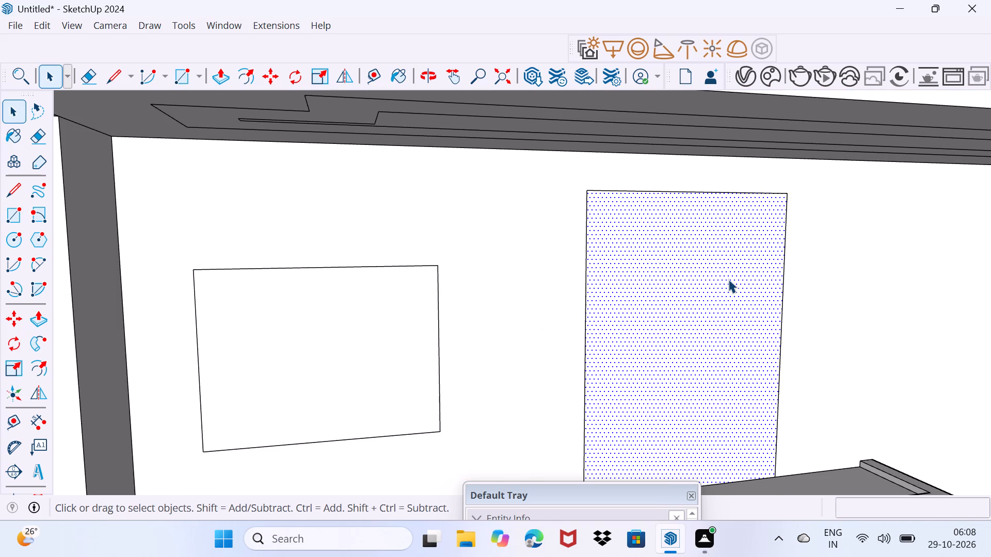
{"action": "key", "text": "p"}
{"action": "left_click", "coordinate": [728, 279]}
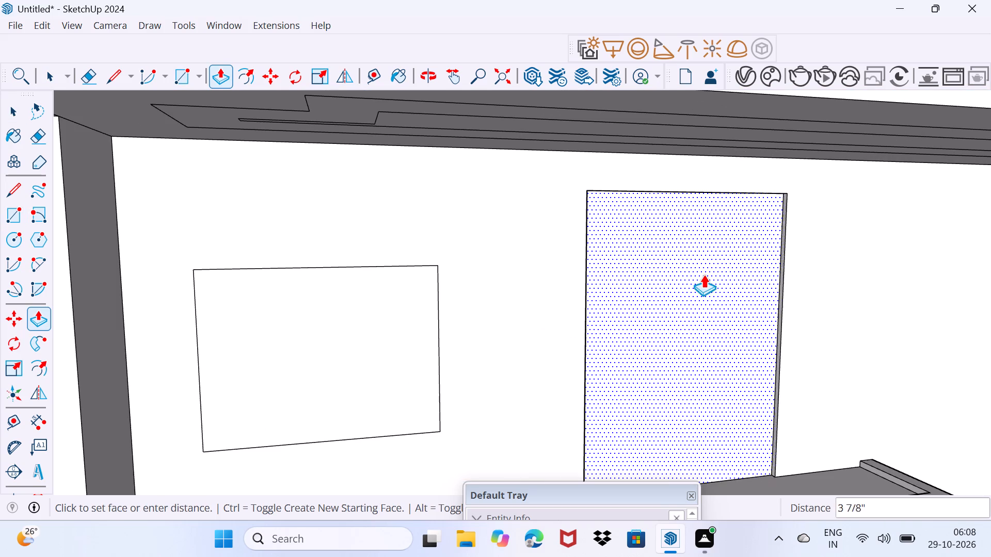
{"action": "left_click", "coordinate": [695, 274]}
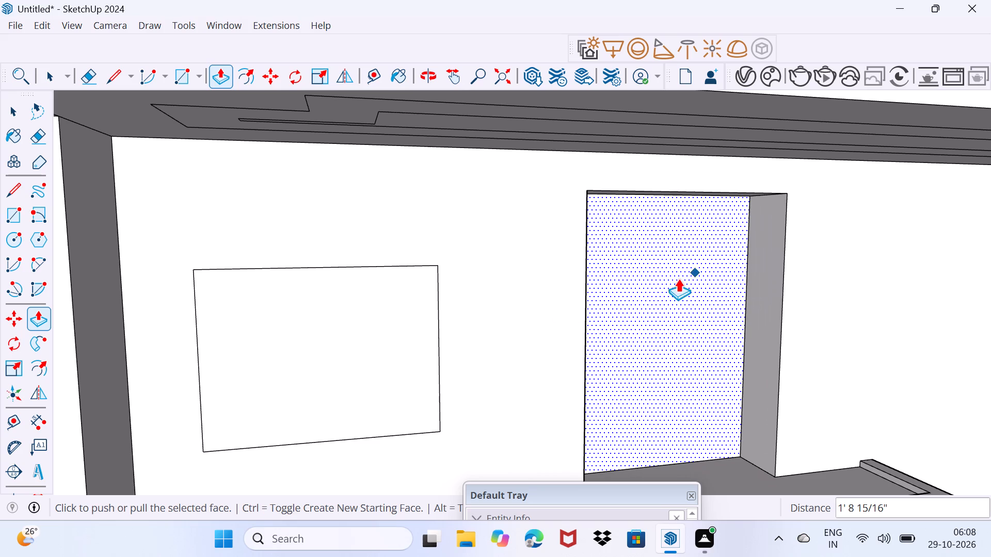
{"action": "key", "text": "Escape"}
Push the window rectangle into the wall to form a window recess beside the door.
{"action": "left_click", "coordinate": [354, 372]}
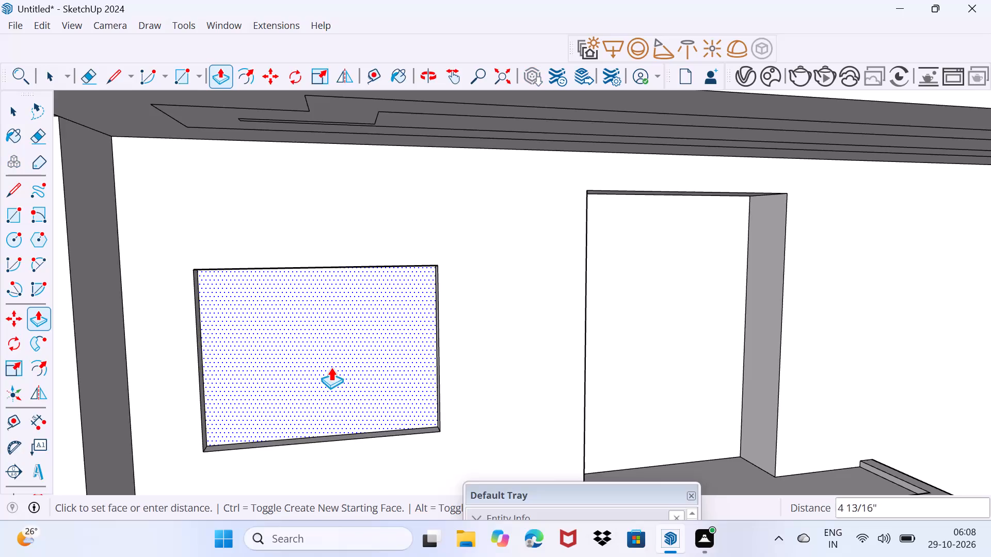
{"action": "left_click", "coordinate": [344, 352]}
{"action": "key", "text": "space"}
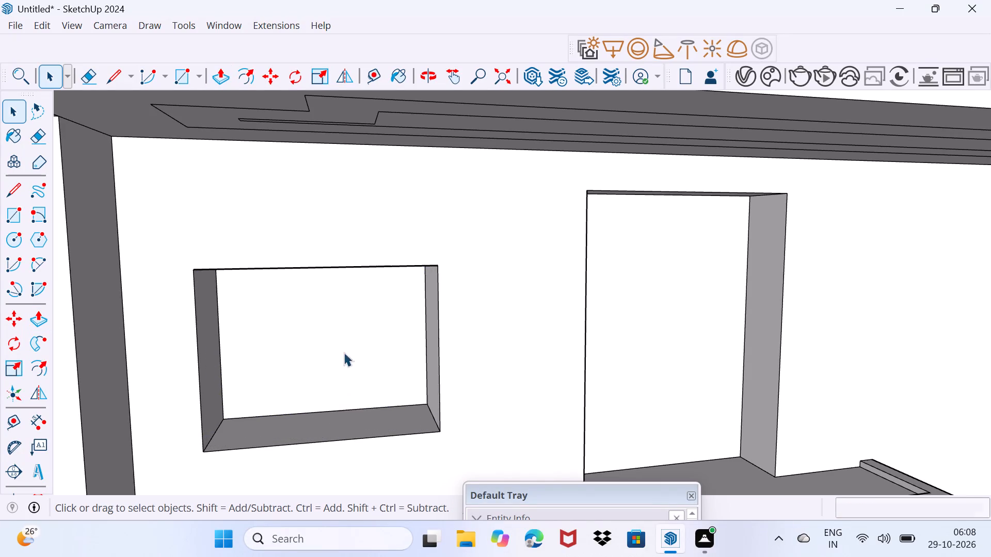
{"action": "left_click", "coordinate": [388, 317]}
{"action": "left_click_drag", "start_coordinate": [344, 391], "coordinate": [378, 336]}
Open 3D Warehouse.
{"action": "scroll", "coordinate": [362, 315], "scroll_direction": "down", "scroll_amount": 7}
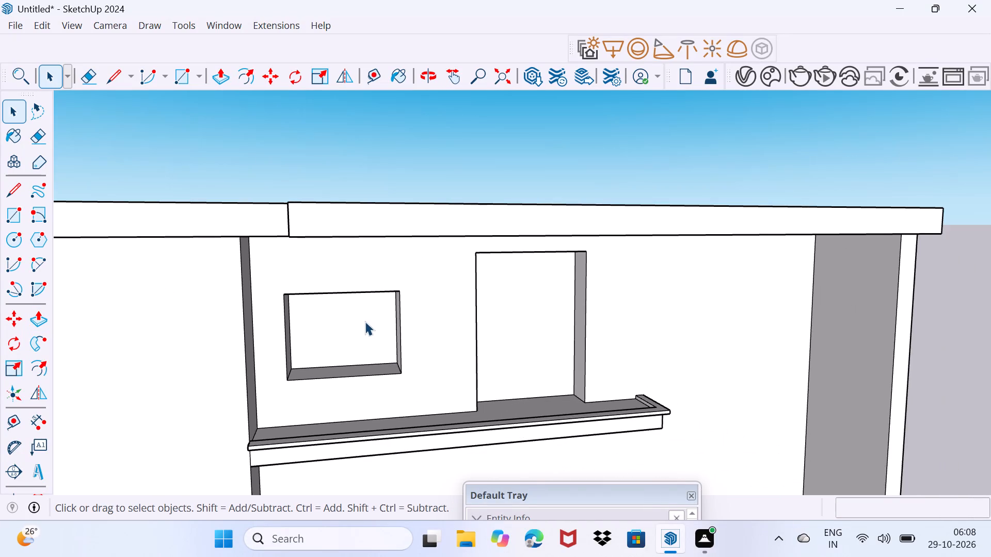
{"action": "middle_click_drag", "start_coordinate": [468, 403], "coordinate": [440, 406]}
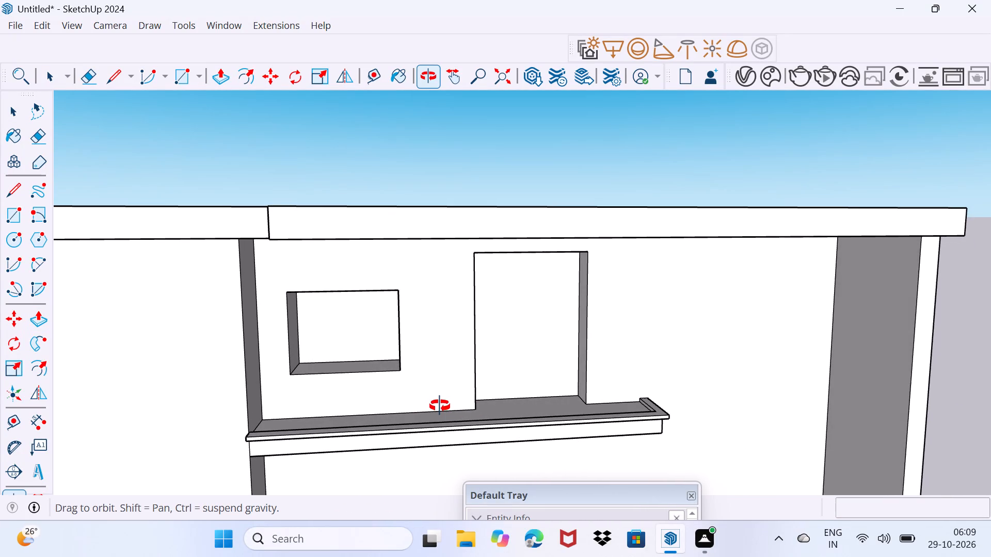
{"action": "middle_click_drag", "start_coordinate": [440, 406], "coordinate": [450, 363]}
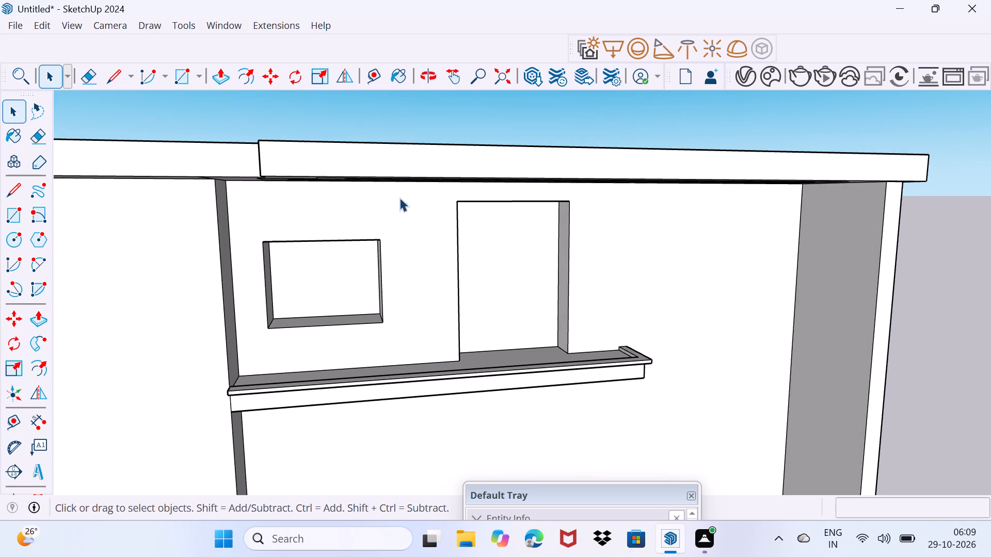
{"action": "left_click", "coordinate": [235, 22]}
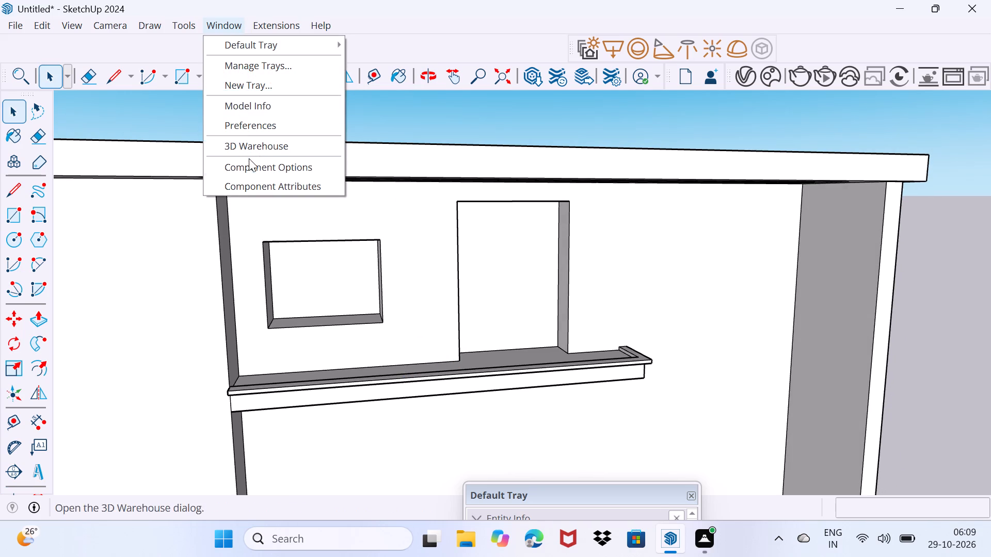
{"action": "left_click", "coordinate": [251, 148]}
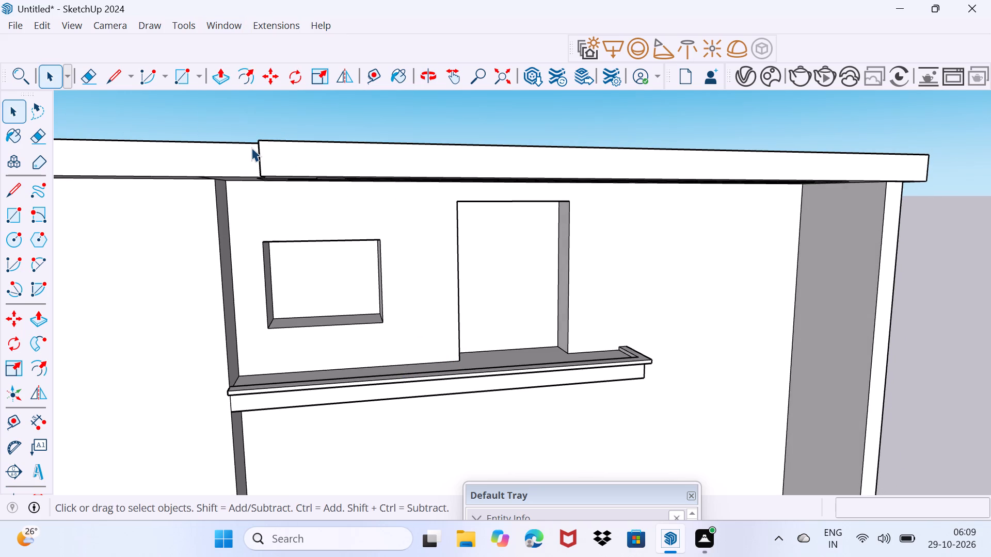
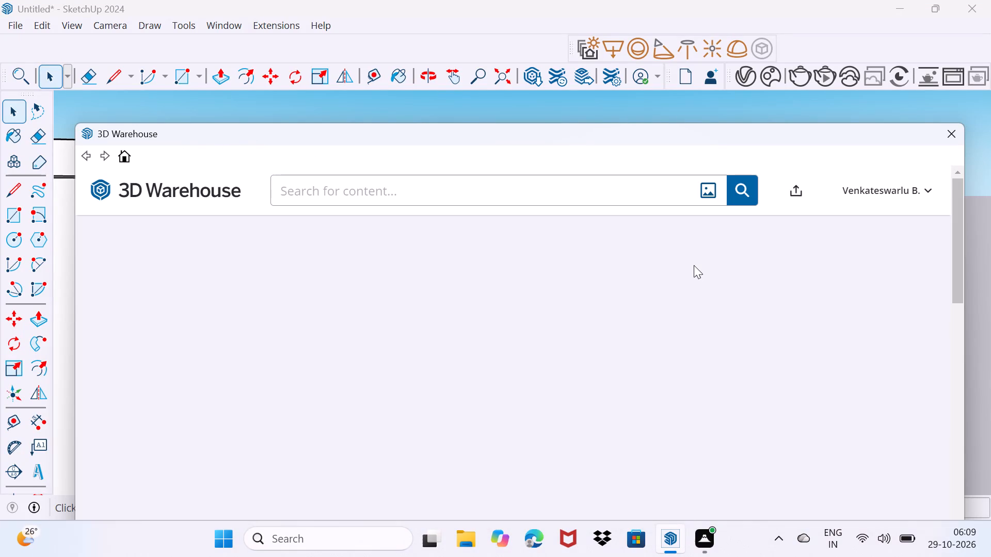
Search the model library for "railing glass".
{"action": "left_click", "coordinate": [492, 193]}
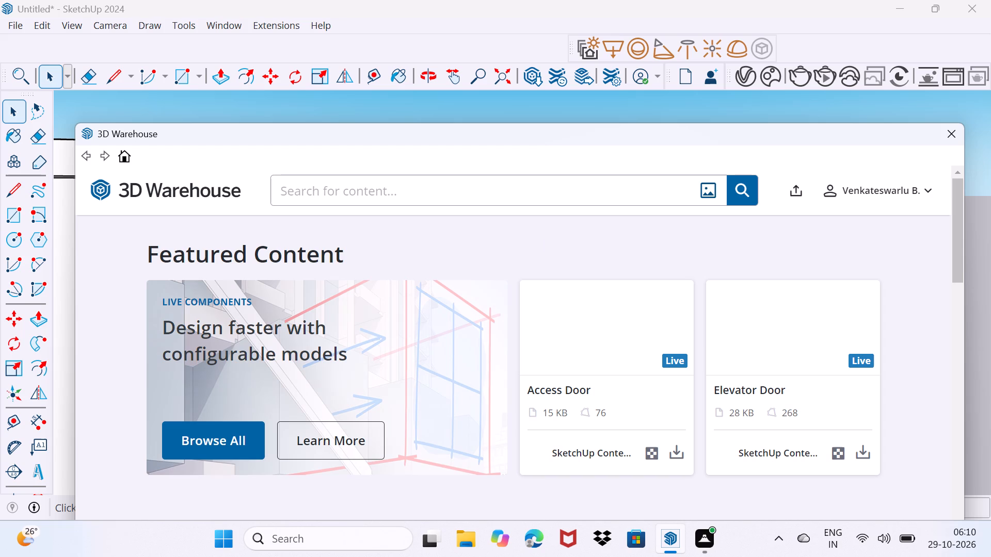
{"action": "type", "text": "rail"}
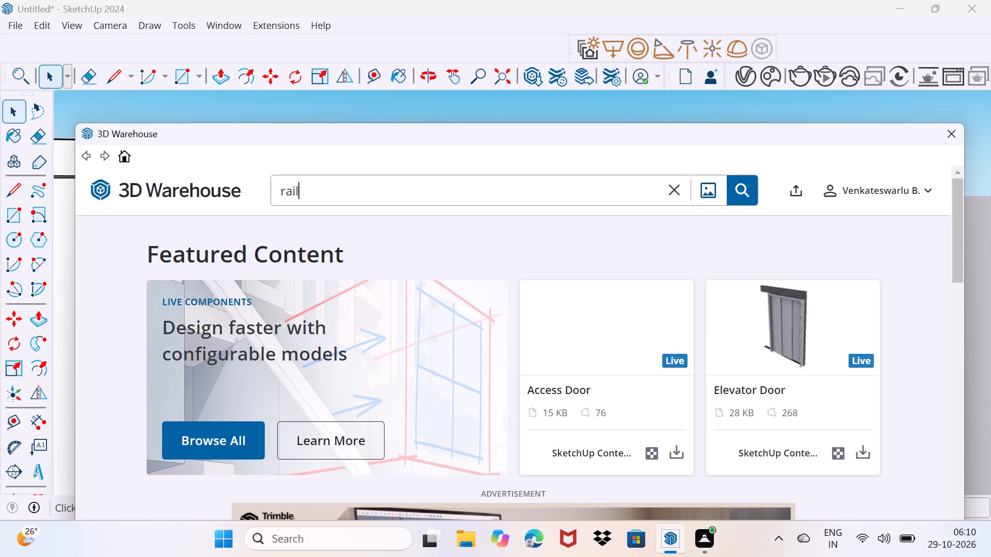
{"action": "type", "text": "ng"}
{"action": "key", "text": "space"}
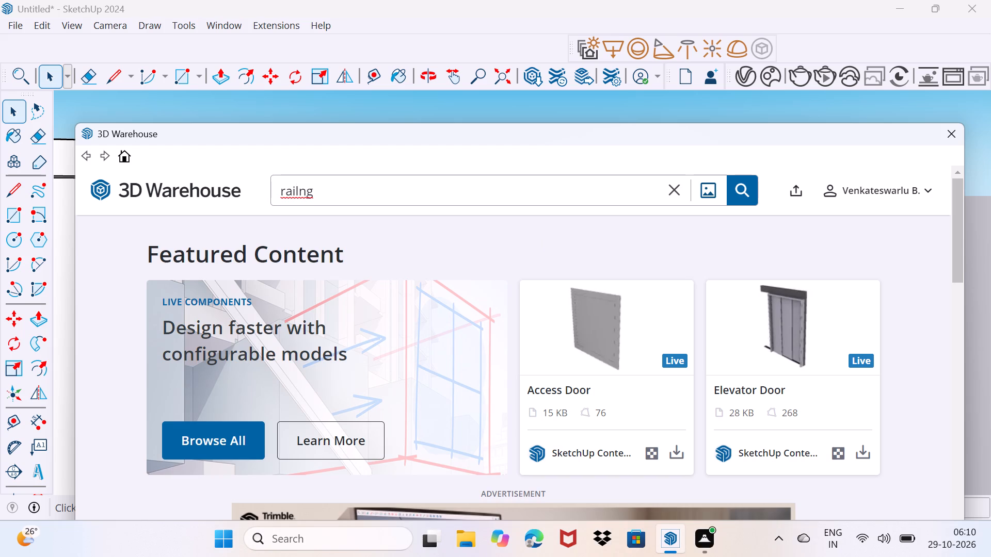
{"action": "type", "text": "glass"}
{"action": "key", "text": "Return"}
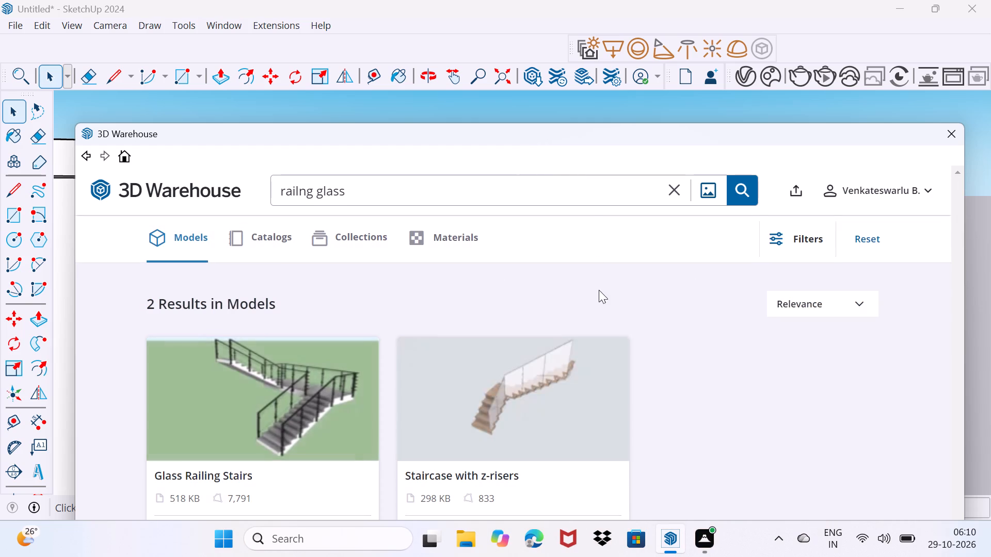
{"action": "scroll", "coordinate": [599, 295], "scroll_direction": "down", "scroll_amount": 3}
{"action": "scroll", "coordinate": [397, 386], "scroll_direction": "up", "scroll_amount": 5}
{"action": "scroll", "coordinate": [388, 349], "scroll_direction": "down", "scroll_amount": 3}
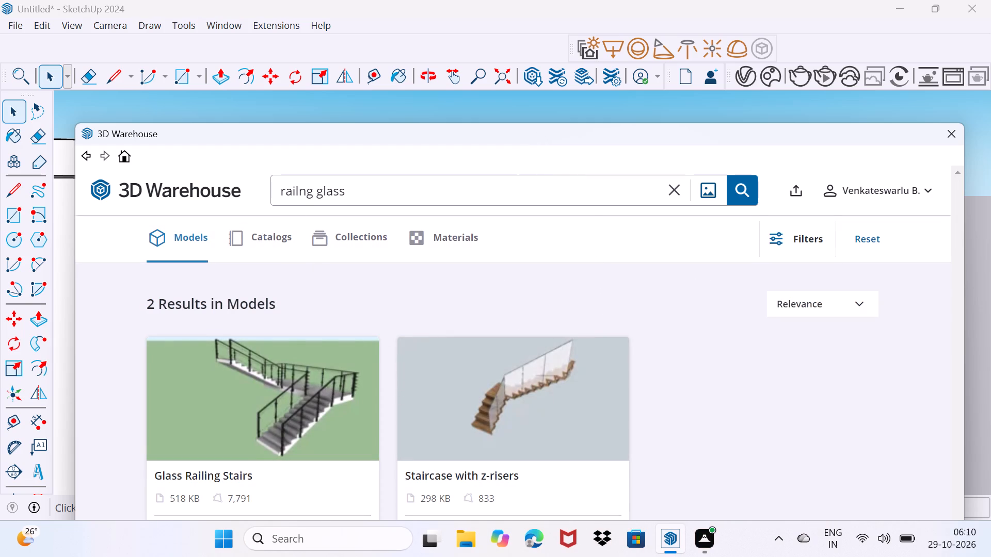
{"action": "scroll", "coordinate": [297, 193], "scroll_direction": "up", "scroll_amount": 1}
{"action": "left_click", "coordinate": [299, 192]}
{"action": "key", "text": "i"}
{"action": "key", "text": "Return"}
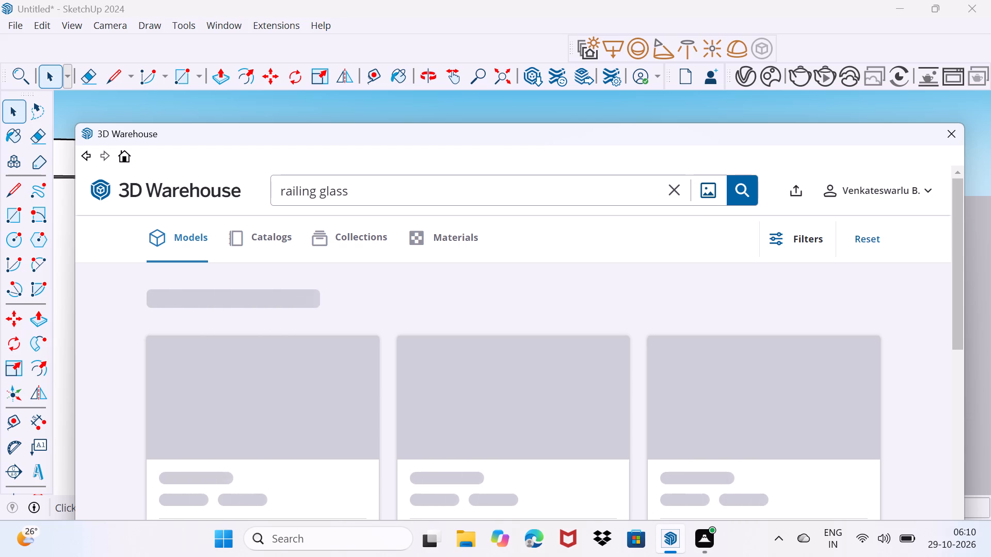
Look through the search results for a glass railing model that suits the ledge.
{"action": "scroll", "coordinate": [374, 187], "scroll_direction": "down", "scroll_amount": 3}
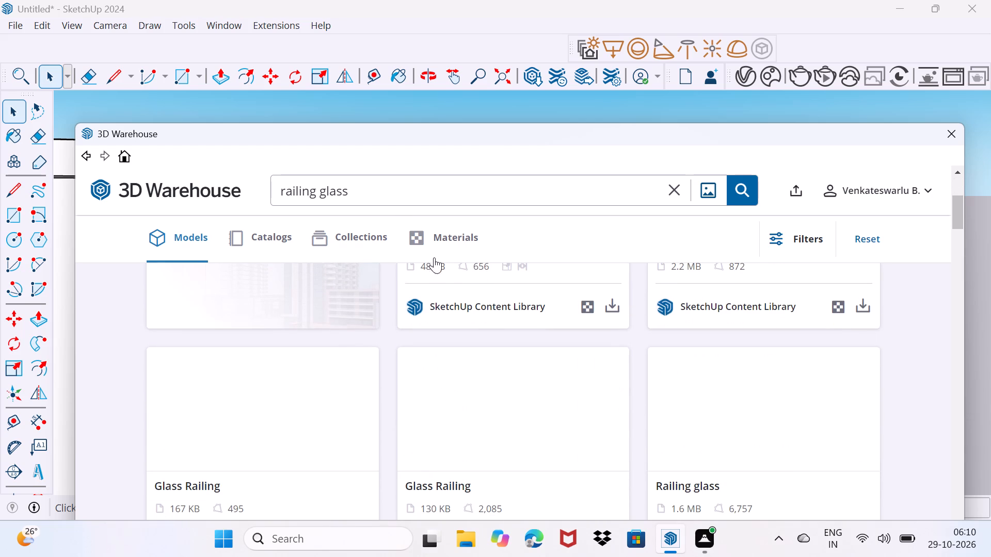
{"action": "scroll", "coordinate": [387, 273], "scroll_direction": "up", "scroll_amount": 3}
{"action": "scroll", "coordinate": [389, 273], "scroll_direction": "down", "scroll_amount": 4}
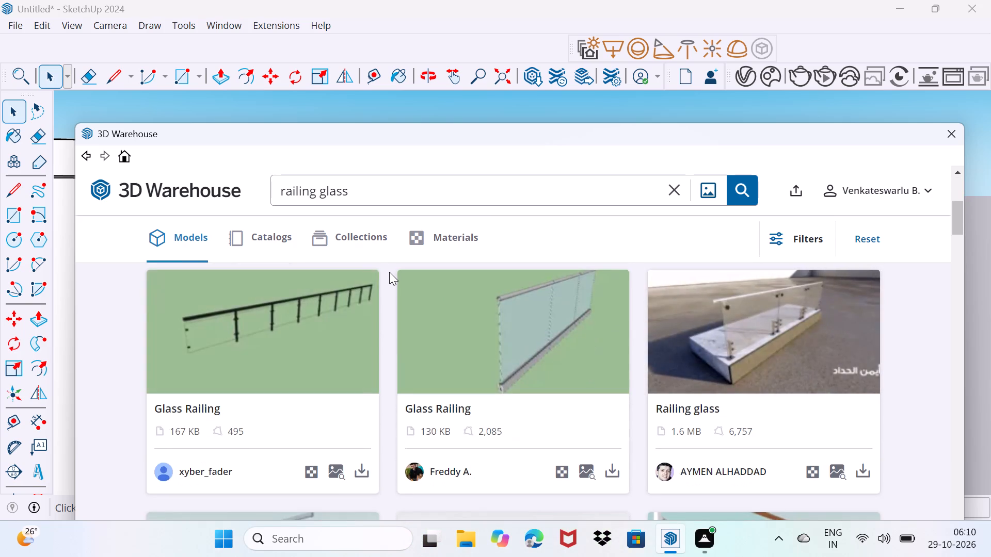
{"action": "scroll", "coordinate": [390, 272], "scroll_direction": "down", "scroll_amount": 3}
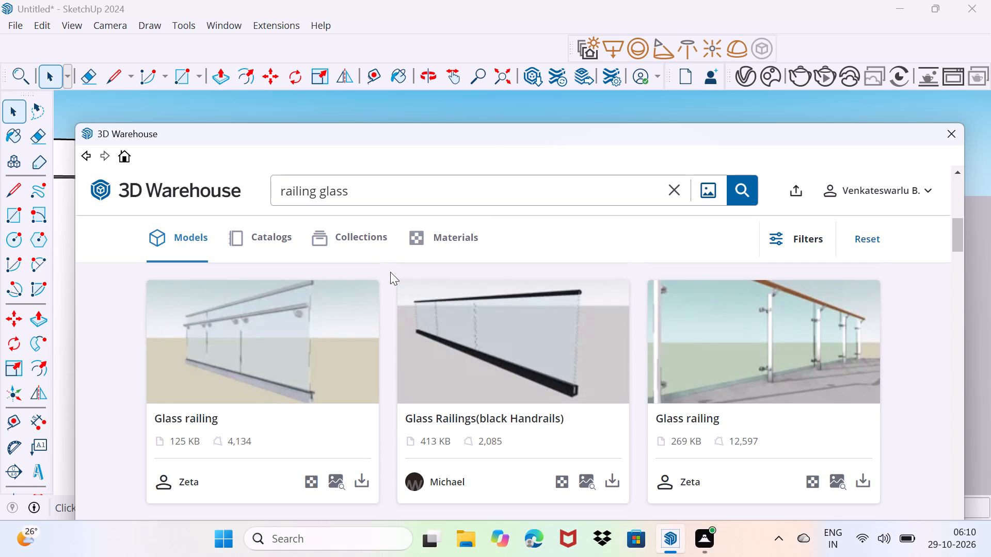
{"action": "scroll", "coordinate": [390, 272], "scroll_direction": "down", "scroll_amount": 6}
{"action": "scroll", "coordinate": [390, 272], "scroll_direction": "up", "scroll_amount": 1}
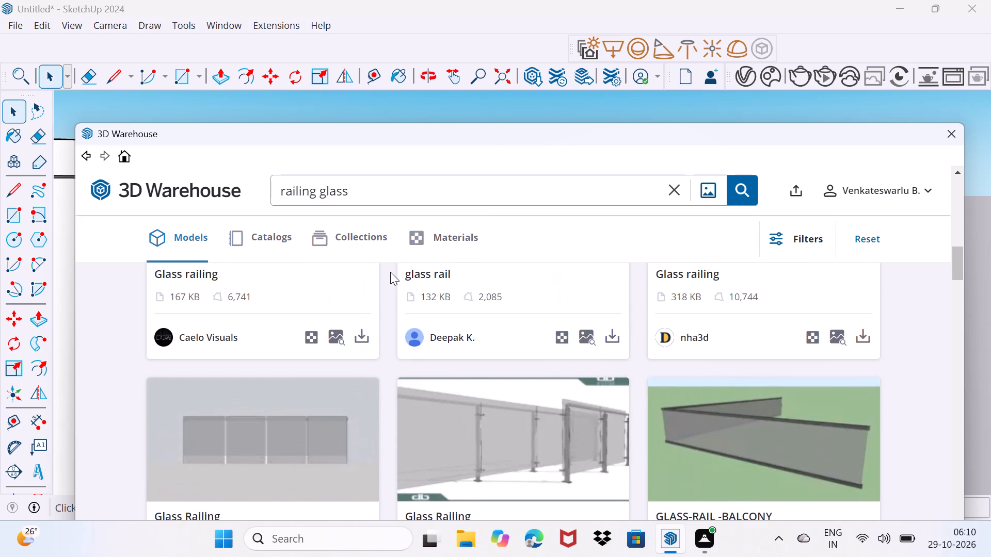
{"action": "scroll", "coordinate": [390, 272], "scroll_direction": "down", "scroll_amount": 7}
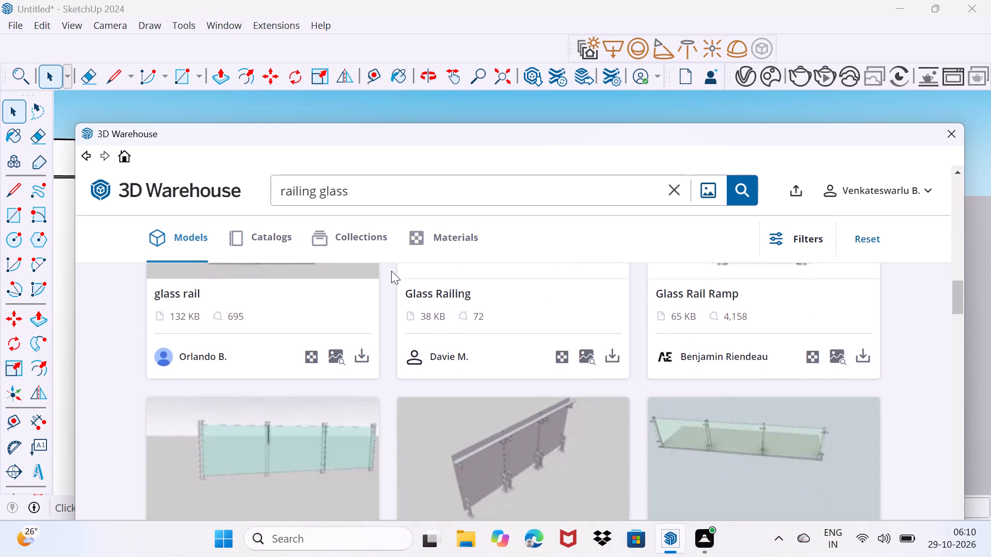
{"action": "scroll", "coordinate": [391, 271], "scroll_direction": "down", "scroll_amount": 8}
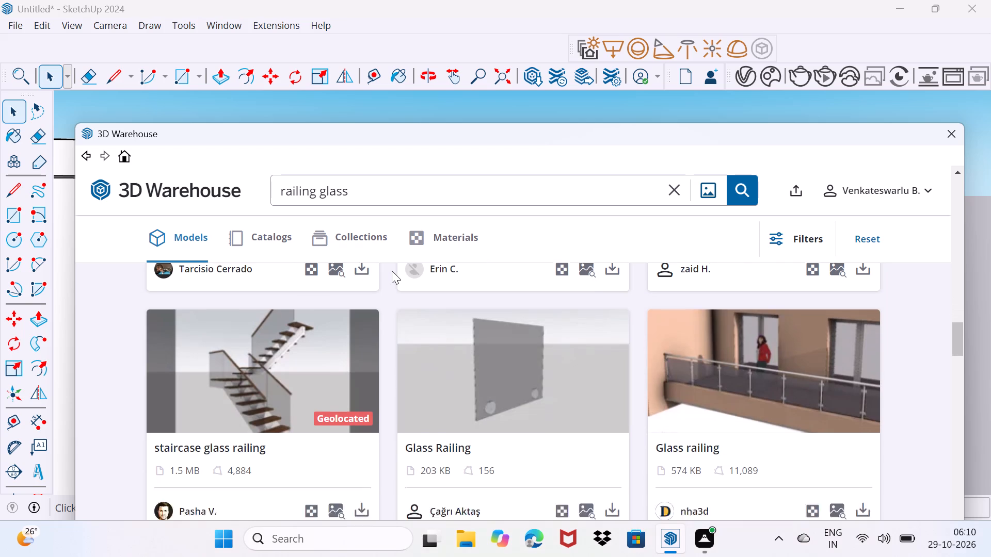
{"action": "scroll", "coordinate": [392, 271], "scroll_direction": "up", "scroll_amount": 4}
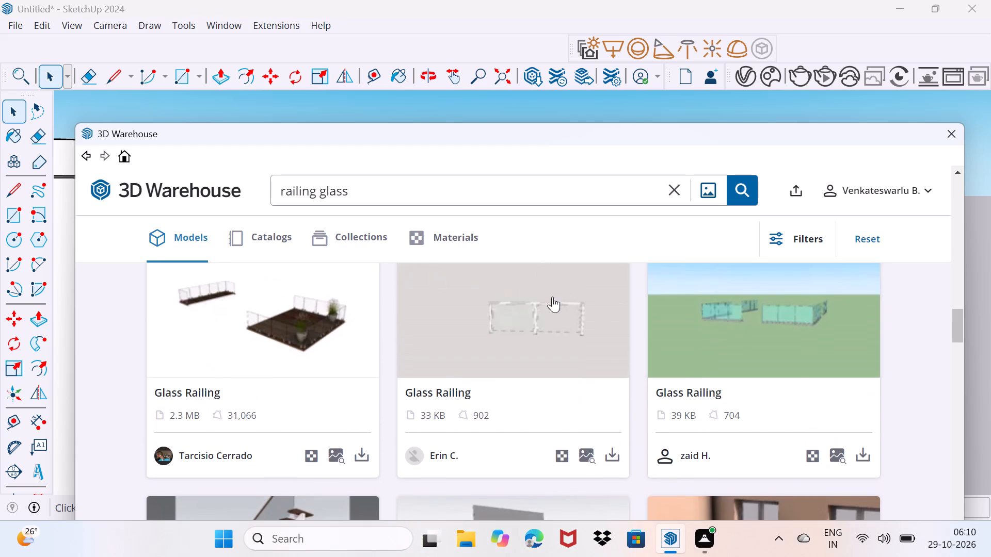
Load the 33 KB Glass Railing directly into the model and place it at the ledge's outer end.
{"action": "left_click", "coordinate": [614, 456]}
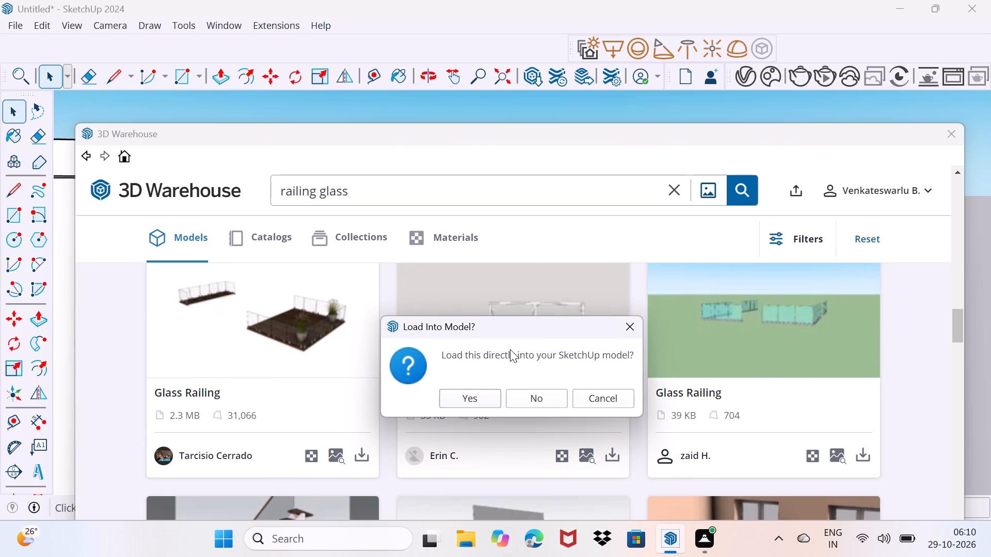
{"action": "left_click", "coordinate": [474, 398]}
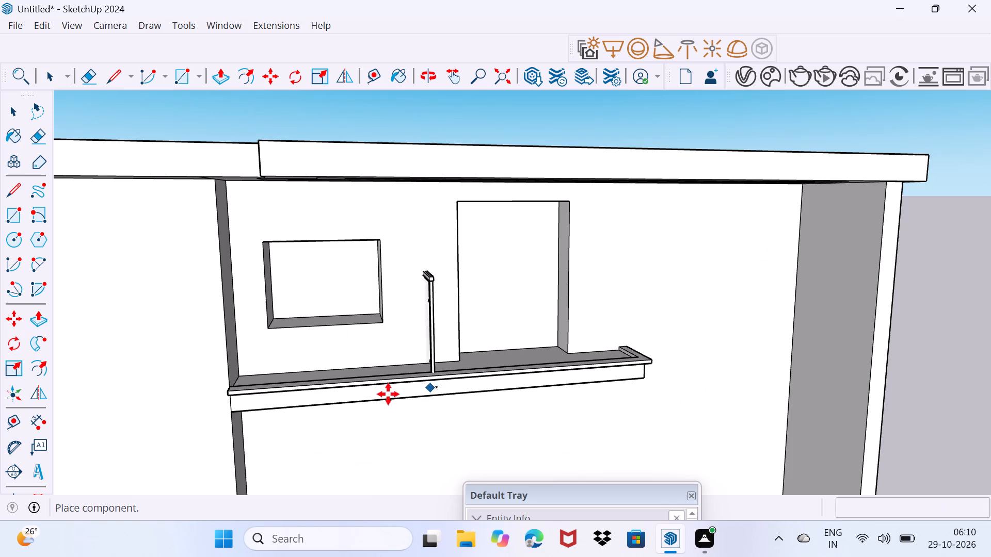
{"action": "scroll", "coordinate": [313, 422], "scroll_direction": "up", "scroll_amount": 8}
{"action": "scroll", "coordinate": [929, 378], "scroll_direction": "down", "scroll_amount": 9}
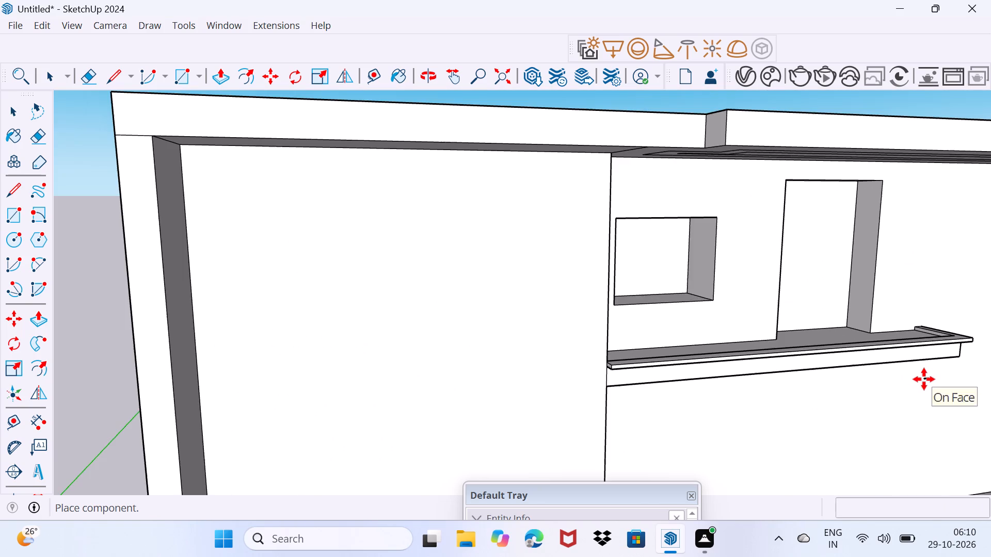
{"action": "scroll", "coordinate": [925, 377], "scroll_direction": "down", "scroll_amount": 6}
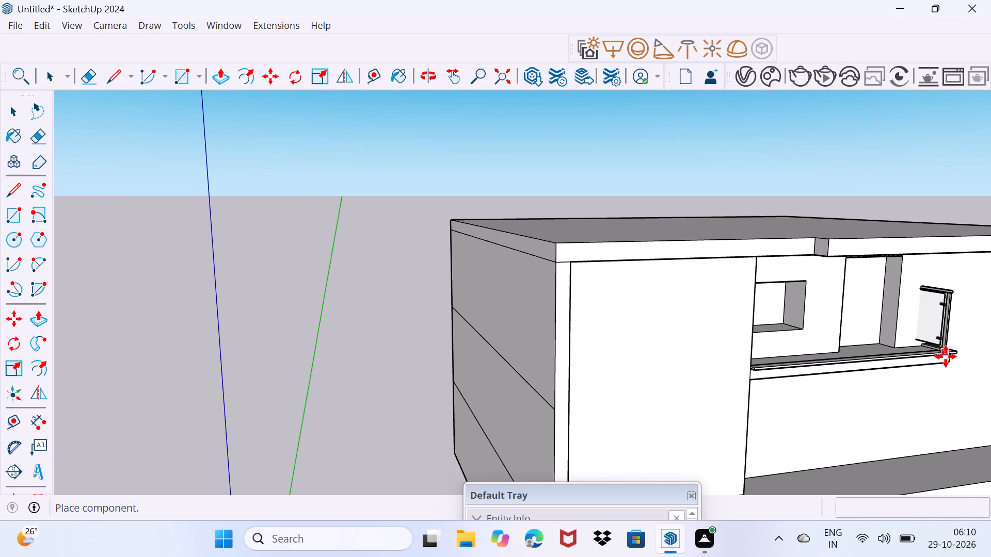
{"action": "left_click", "coordinate": [949, 353]}
Copy the glass railing from the ledge end to open ground in front of the building, about 120' away.
{"action": "scroll", "coordinate": [958, 350], "scroll_direction": "up", "scroll_amount": 3}
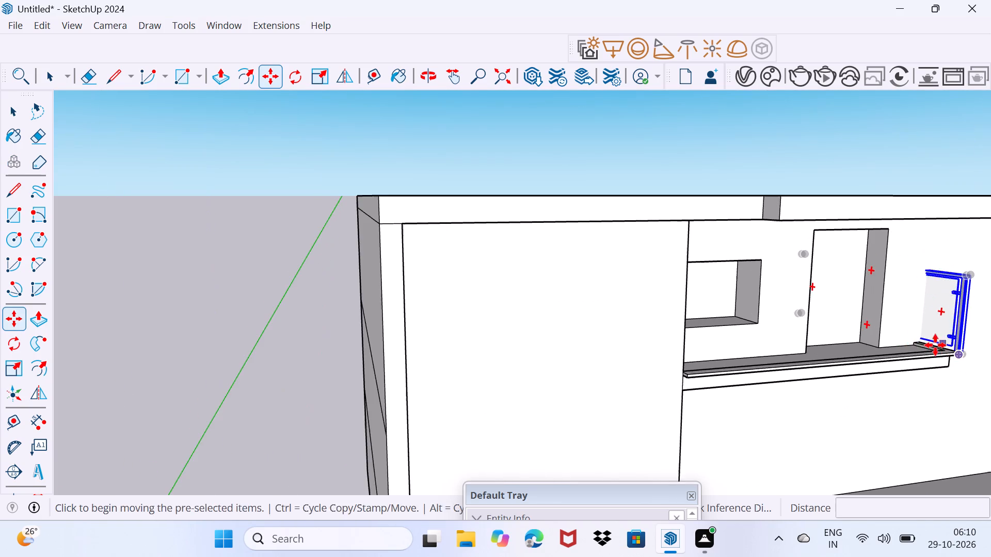
{"action": "middle_click_drag", "start_coordinate": [943, 345], "coordinate": [858, 233]}
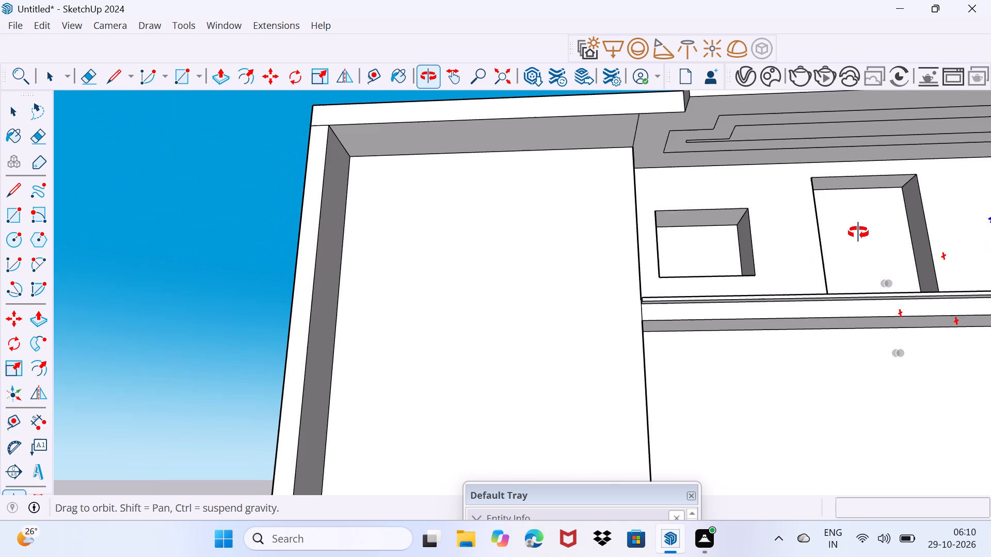
{"action": "middle_click_drag", "start_coordinate": [858, 233], "coordinate": [252, 237]}
{"action": "scroll", "coordinate": [328, 286], "scroll_direction": "up", "scroll_amount": 3}
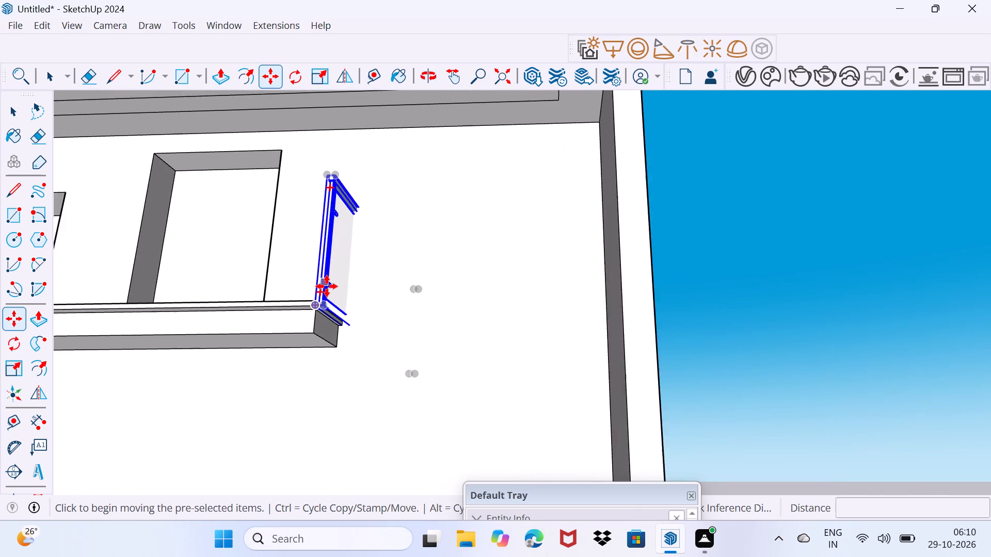
{"action": "scroll", "coordinate": [327, 286], "scroll_direction": "up", "scroll_amount": 3}
{"action": "middle_click_drag", "start_coordinate": [331, 318], "coordinate": [237, 376]}
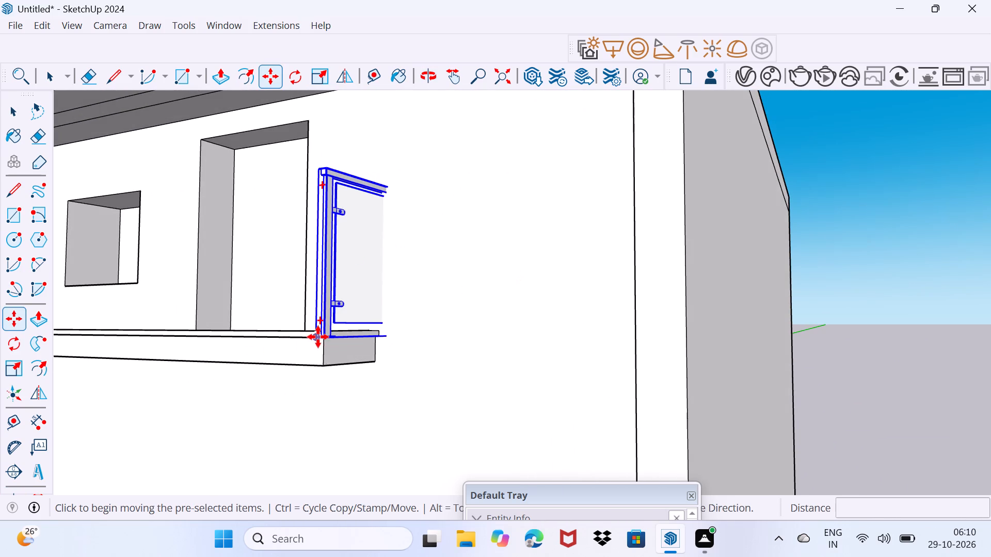
{"action": "left_click", "coordinate": [318, 337]}
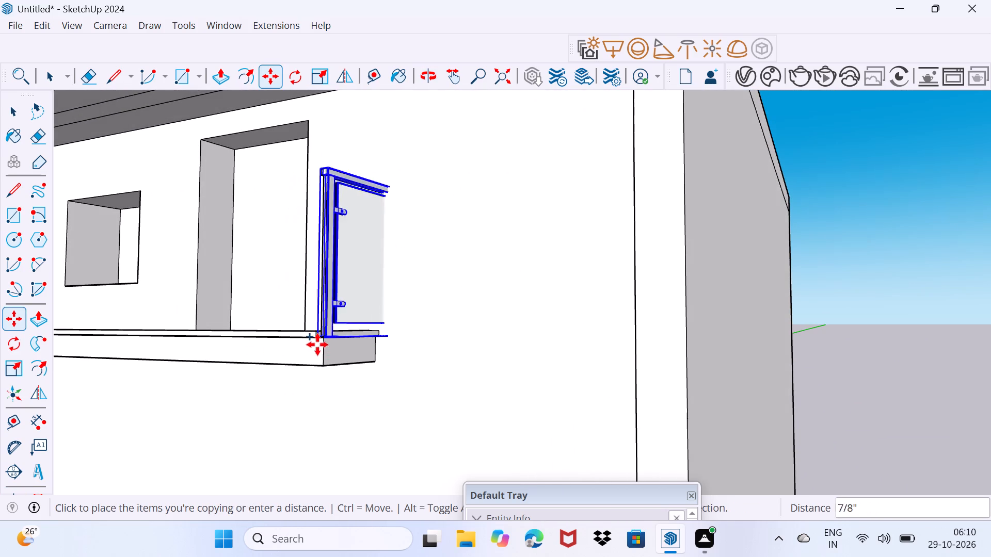
{"action": "scroll", "coordinate": [287, 379], "scroll_direction": "down", "scroll_amount": 10}
{"action": "middle_click_drag", "start_coordinate": [294, 377], "coordinate": [419, 303], "text": "shift"}
{"action": "scroll", "coordinate": [253, 402], "scroll_direction": "down", "scroll_amount": 9}
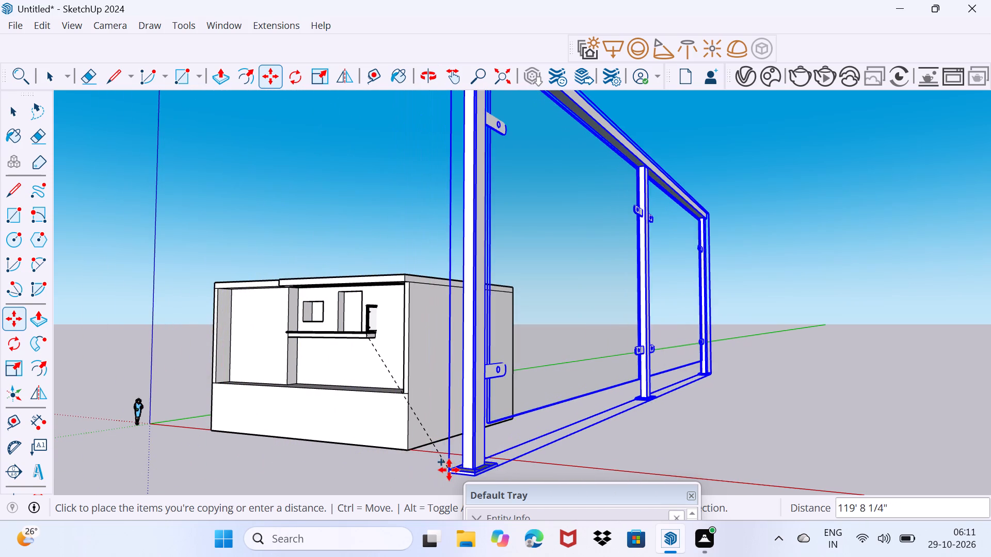
{"action": "left_click", "coordinate": [457, 466]}
Select the glass railing on the ledge end and scale it down uniformly to 0.42.
{"action": "scroll", "coordinate": [280, 415], "scroll_direction": "down", "scroll_amount": 2}
{"action": "scroll", "coordinate": [299, 373], "scroll_direction": "up", "scroll_amount": 2}
{"action": "middle_click_drag", "start_coordinate": [299, 373], "coordinate": [299, 374]}
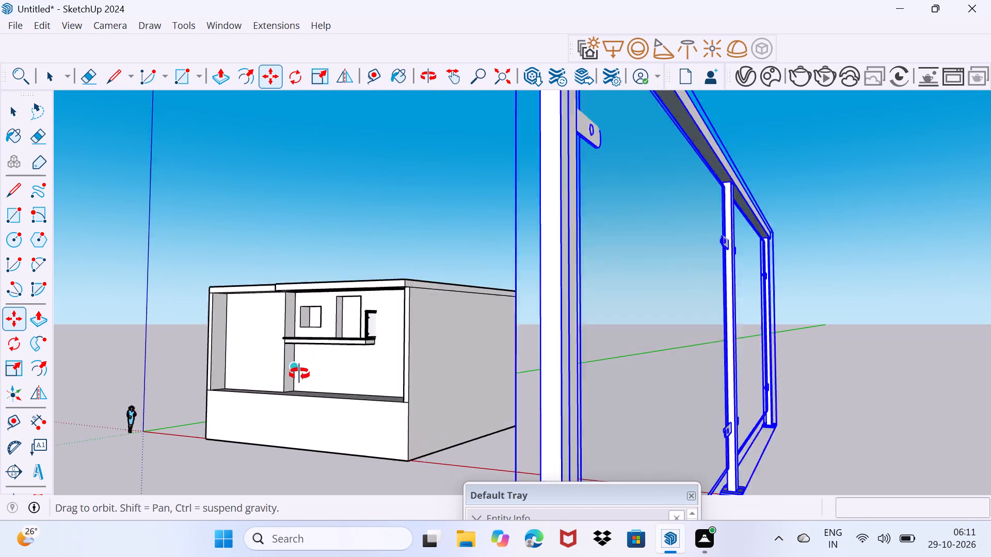
{"action": "middle_click_drag", "start_coordinate": [299, 374], "coordinate": [423, 397]}
{"action": "scroll", "coordinate": [403, 348], "scroll_direction": "up", "scroll_amount": 4}
{"action": "key", "text": "space"}
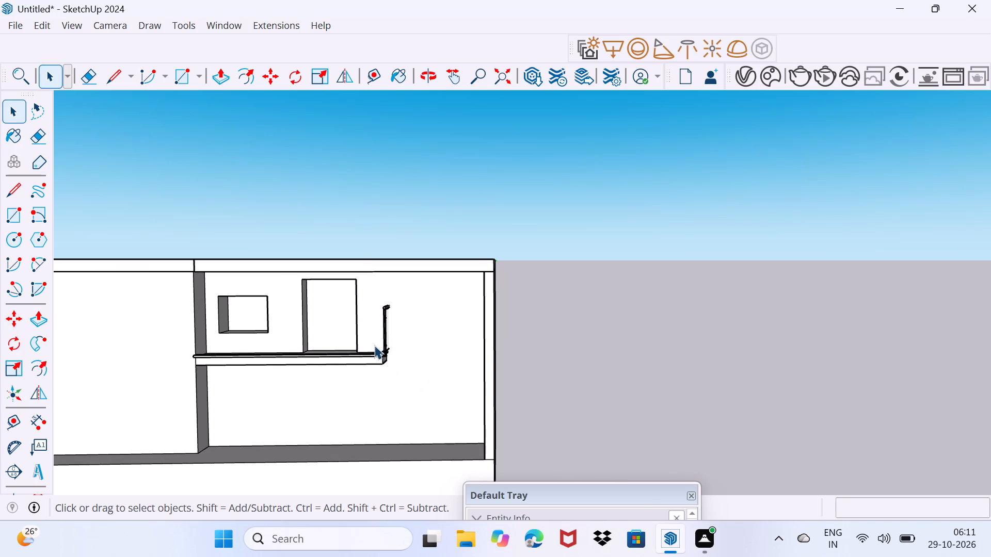
{"action": "left_click", "coordinate": [382, 341]}
{"action": "scroll", "coordinate": [387, 338], "scroll_direction": "up", "scroll_amount": 8}
{"action": "middle_click_drag", "start_coordinate": [389, 338], "coordinate": [325, 341]}
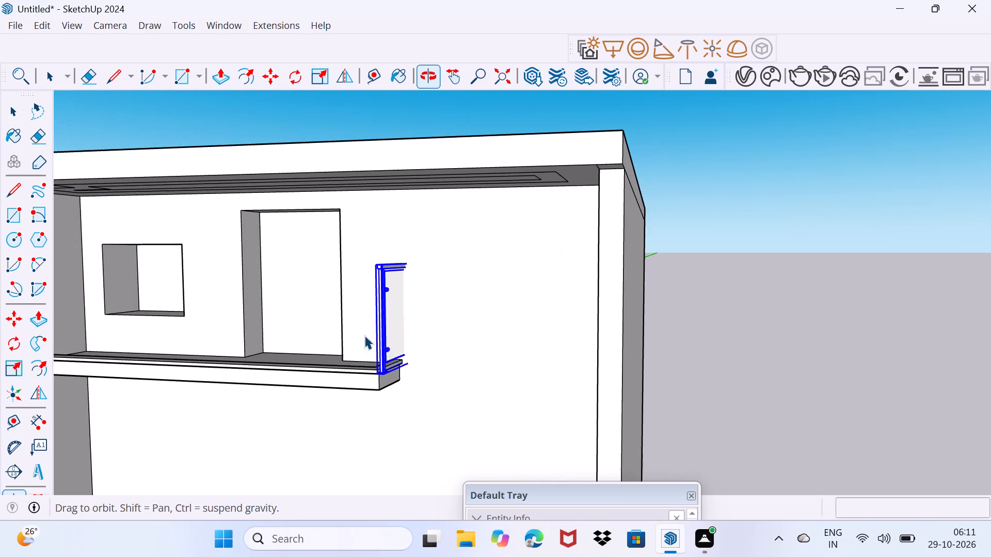
{"action": "scroll", "coordinate": [401, 337], "scroll_direction": "up", "scroll_amount": 4}
{"action": "key", "text": "s"}
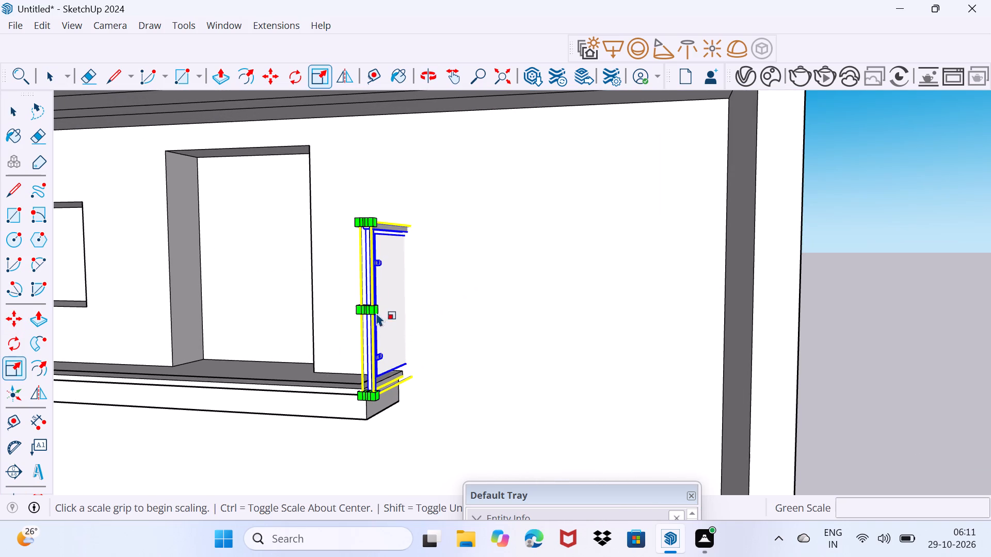
{"action": "left_click_drag", "start_coordinate": [374, 222], "coordinate": [468, 292]}
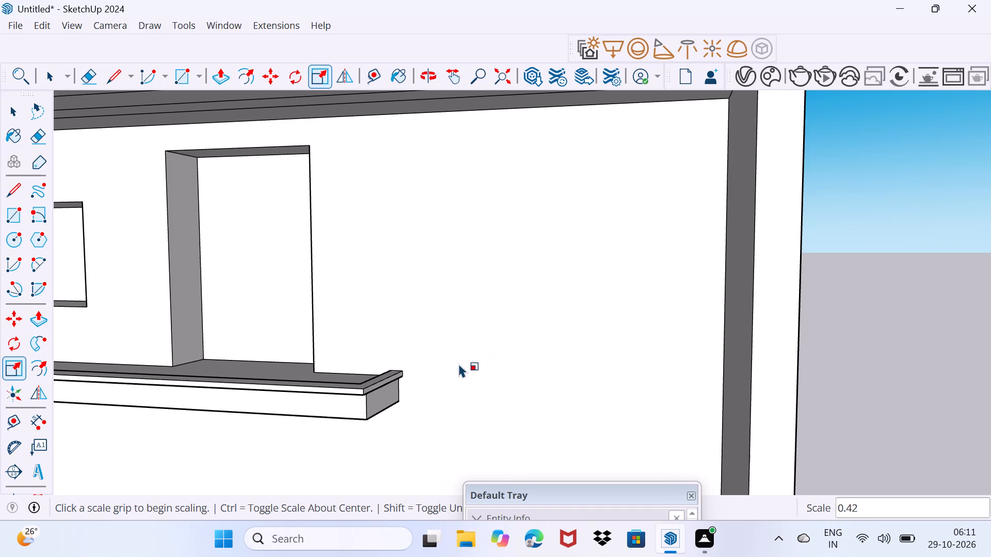
Move the scaled railing about 106' 11" off the building to the open area near the human figure.
{"action": "key", "text": "m"}
{"action": "left_click", "coordinate": [457, 356]}
{"action": "scroll", "coordinate": [319, 391], "scroll_direction": "down", "scroll_amount": 3}
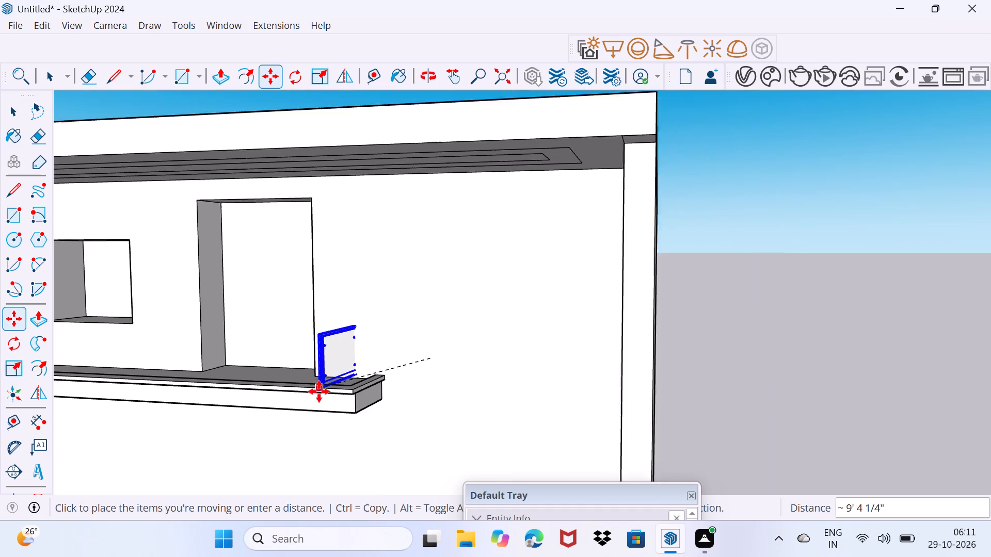
{"action": "scroll", "coordinate": [319, 391], "scroll_direction": "down", "scroll_amount": 20}
{"action": "scroll", "coordinate": [319, 391], "scroll_direction": "down", "scroll_amount": 6}
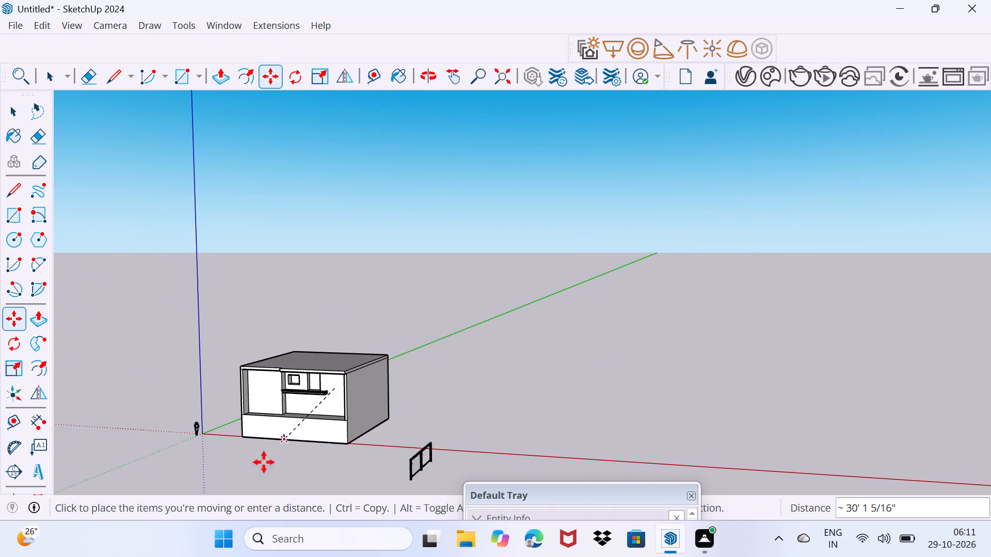
{"action": "scroll", "coordinate": [239, 480], "scroll_direction": "up", "scroll_amount": 20}
{"action": "scroll", "coordinate": [239, 480], "scroll_direction": "up", "scroll_amount": 4}
{"action": "middle_click_drag", "start_coordinate": [247, 463], "coordinate": [198, 452]}
{"action": "scroll", "coordinate": [234, 413], "scroll_direction": "up", "scroll_amount": 6}
{"action": "left_click", "coordinate": [232, 414]}
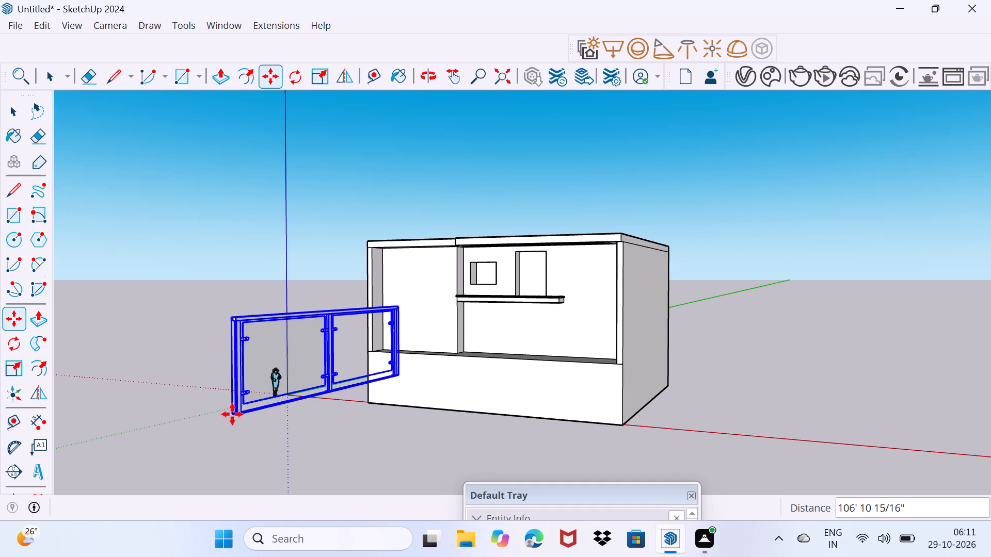
Scale the moved railing down uniformly to 0.17 from its upper corner.
{"action": "scroll", "coordinate": [241, 383], "scroll_direction": "up", "scroll_amount": 4}
{"action": "middle_click_drag", "start_coordinate": [242, 383], "coordinate": [130, 362]}
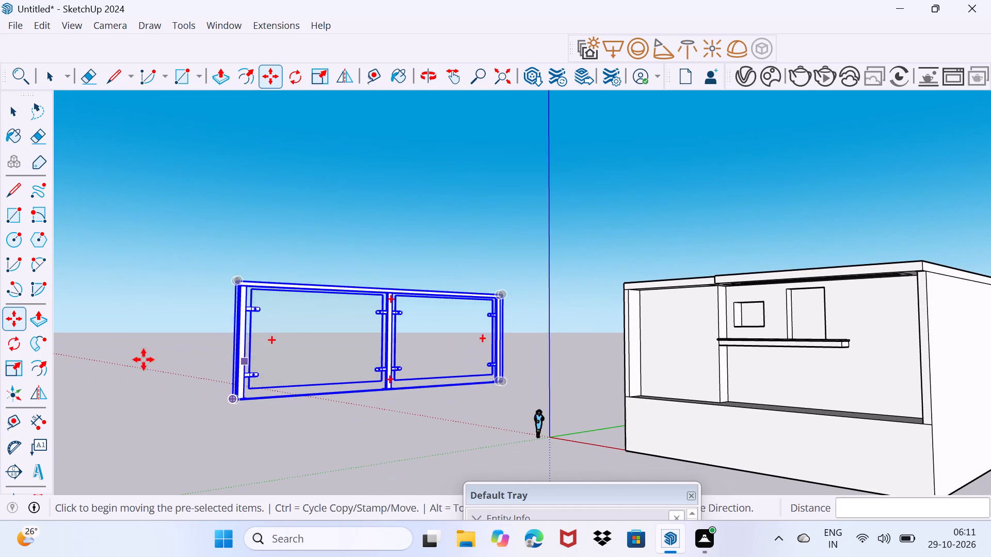
{"action": "key", "text": "s"}
{"action": "left_click_drag", "start_coordinate": [241, 278], "coordinate": [468, 360]}
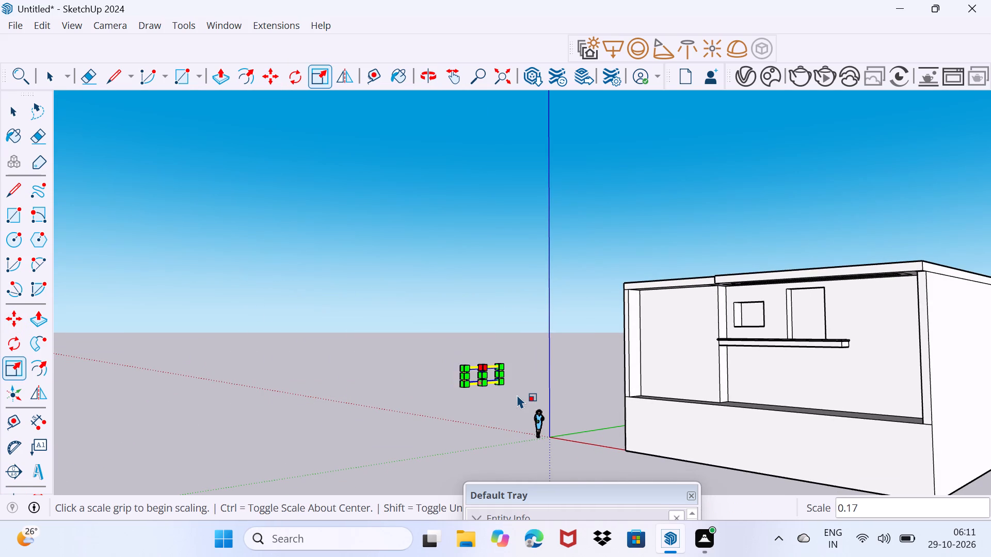
{"action": "scroll", "coordinate": [516, 396], "scroll_direction": "up", "scroll_amount": 5}
{"action": "scroll", "coordinate": [506, 394], "scroll_direction": "down", "scroll_amount": 4}
{"action": "scroll", "coordinate": [453, 382], "scroll_direction": "down", "scroll_amount": 2}
{"action": "scroll", "coordinate": [420, 372], "scroll_direction": "up", "scroll_amount": 2}
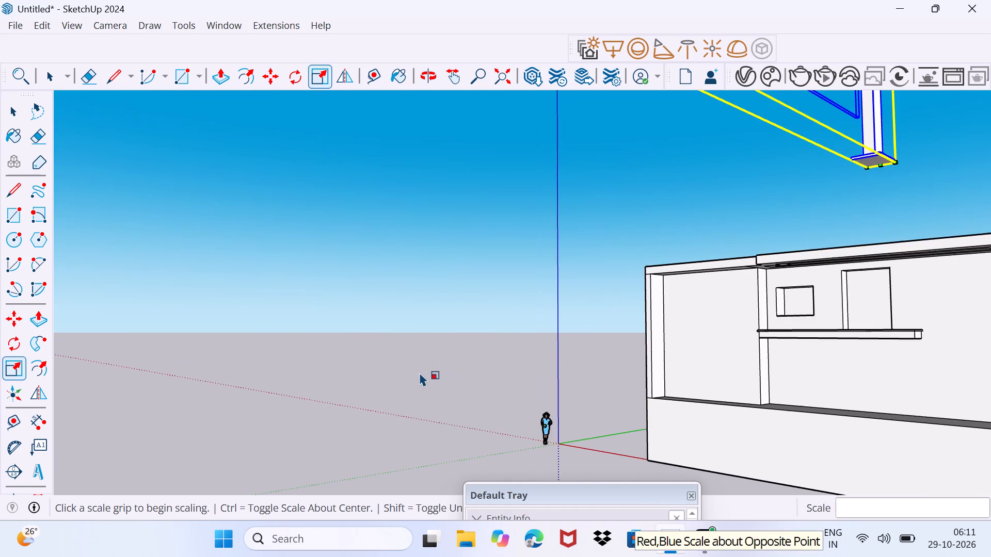
Move the scaled-down glass railing about 94' 7" onto the outer corner of the ledge's end.
{"action": "scroll", "coordinate": [425, 369], "scroll_direction": "down", "scroll_amount": 2}
{"action": "scroll", "coordinate": [435, 361], "scroll_direction": "up", "scroll_amount": 2}
{"action": "key", "text": "m"}
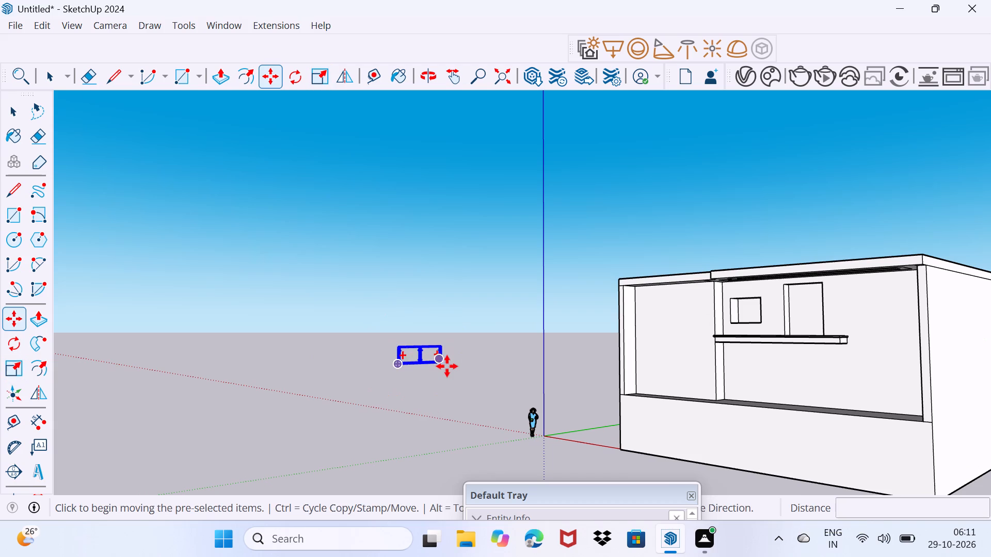
{"action": "left_click", "coordinate": [447, 366]}
{"action": "scroll", "coordinate": [752, 365], "scroll_direction": "up", "scroll_amount": 11}
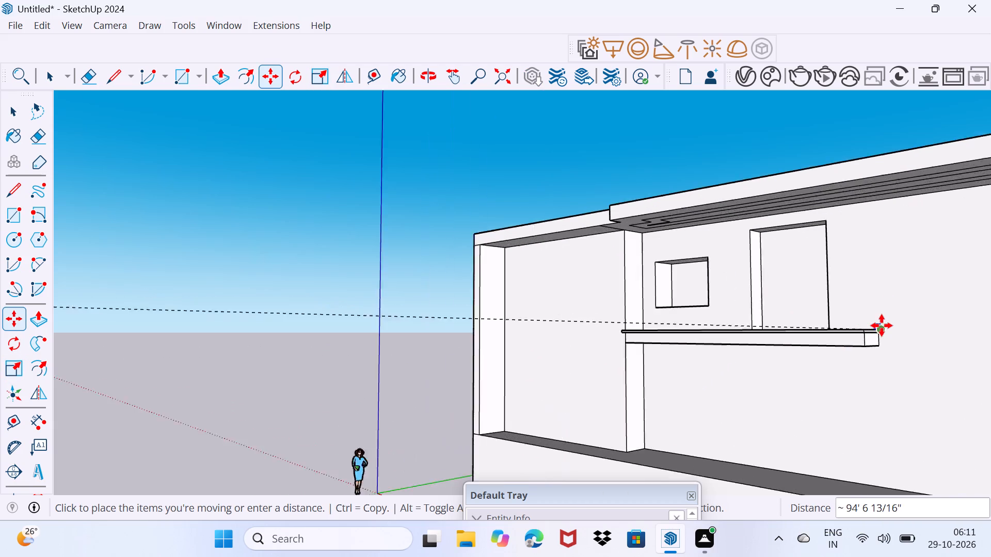
{"action": "scroll", "coordinate": [882, 325], "scroll_direction": "up", "scroll_amount": 13}
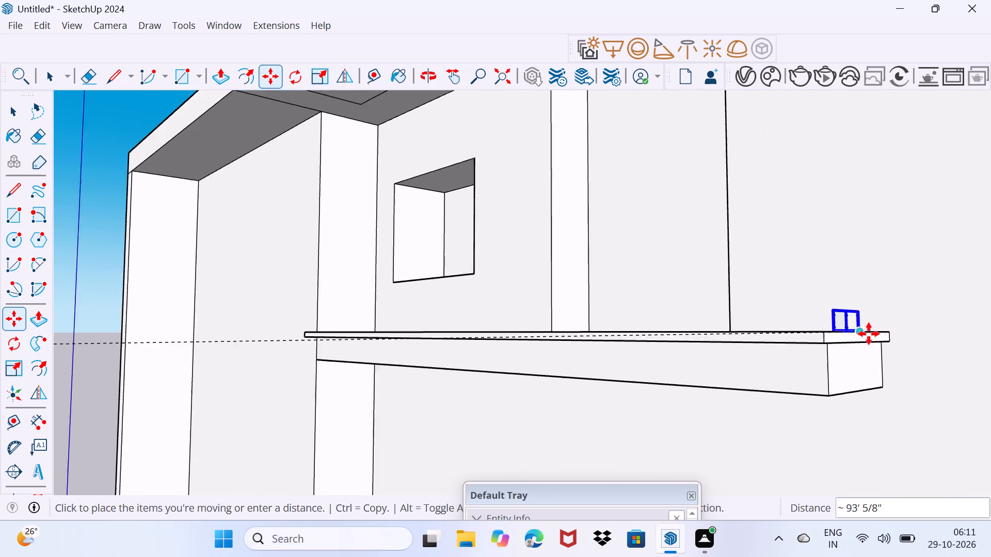
{"action": "scroll", "coordinate": [869, 334], "scroll_direction": "up", "scroll_amount": 12}
{"action": "left_click", "coordinate": [926, 327]}
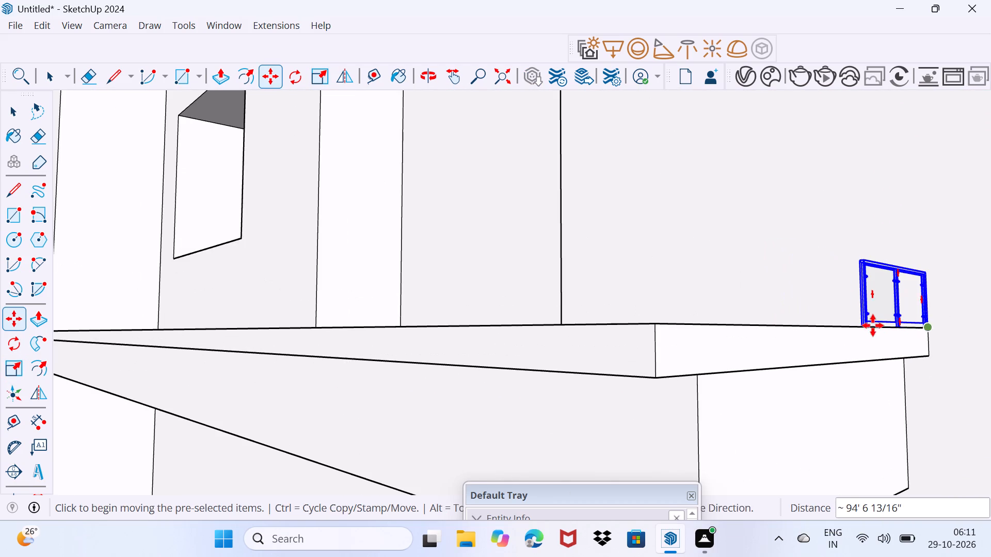
Stretch the small railing along the green axis by about 2.78 so it spans the full end of the ledge.
{"action": "scroll", "coordinate": [875, 320], "scroll_direction": "up", "scroll_amount": 4}
{"action": "middle_click_drag", "start_coordinate": [884, 319], "coordinate": [826, 337]}
{"action": "scroll", "coordinate": [873, 321], "scroll_direction": "up", "scroll_amount": 2}
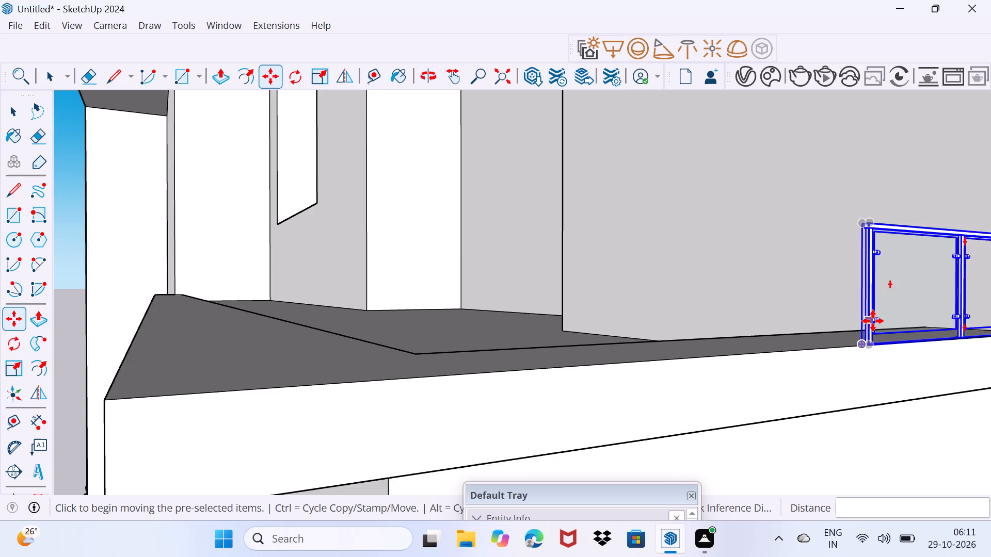
{"action": "key", "text": "s"}
{"action": "scroll", "coordinate": [867, 273], "scroll_direction": "up", "scroll_amount": 2}
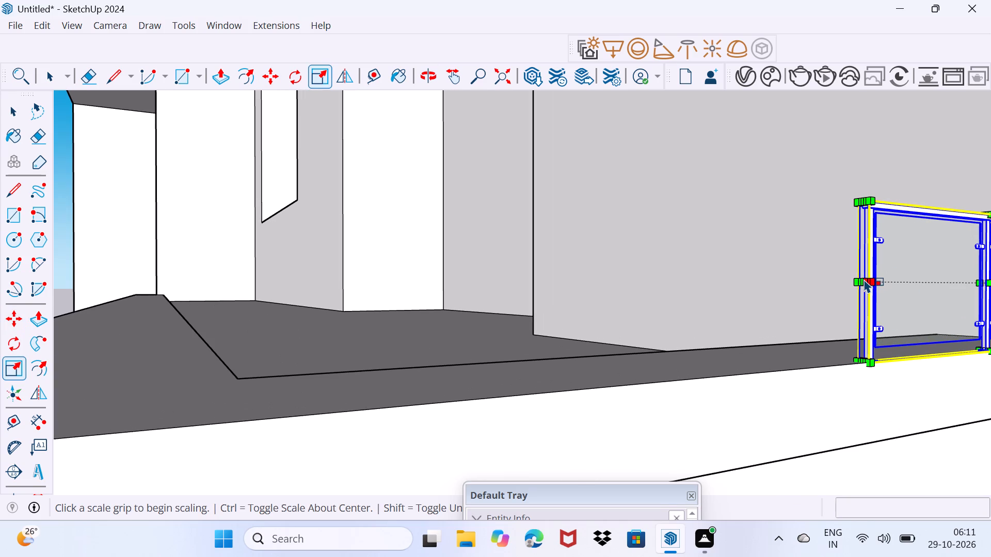
{"action": "left_click", "coordinate": [860, 281]}
{"action": "scroll", "coordinate": [692, 316], "scroll_direction": "down", "scroll_amount": 2}
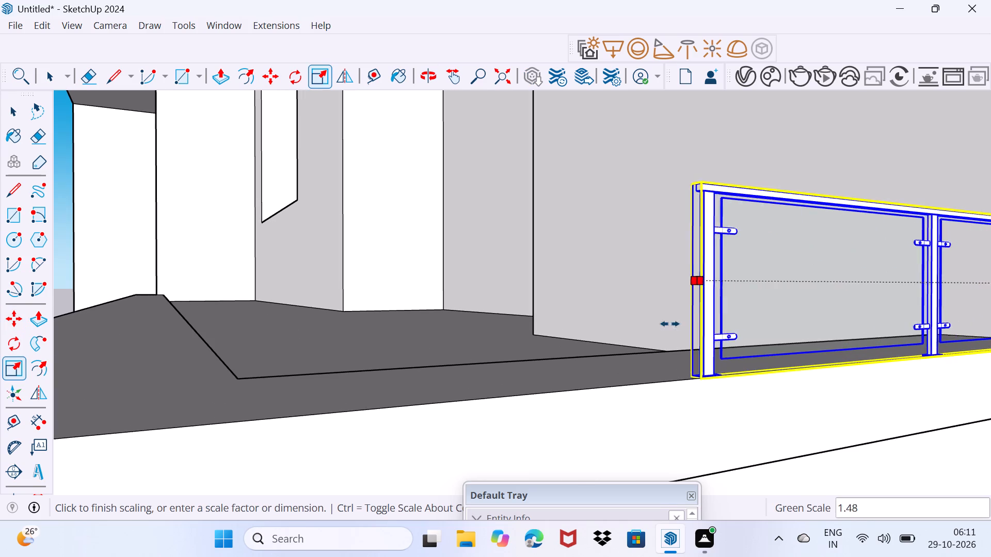
{"action": "scroll", "coordinate": [670, 324], "scroll_direction": "down", "scroll_amount": 11}
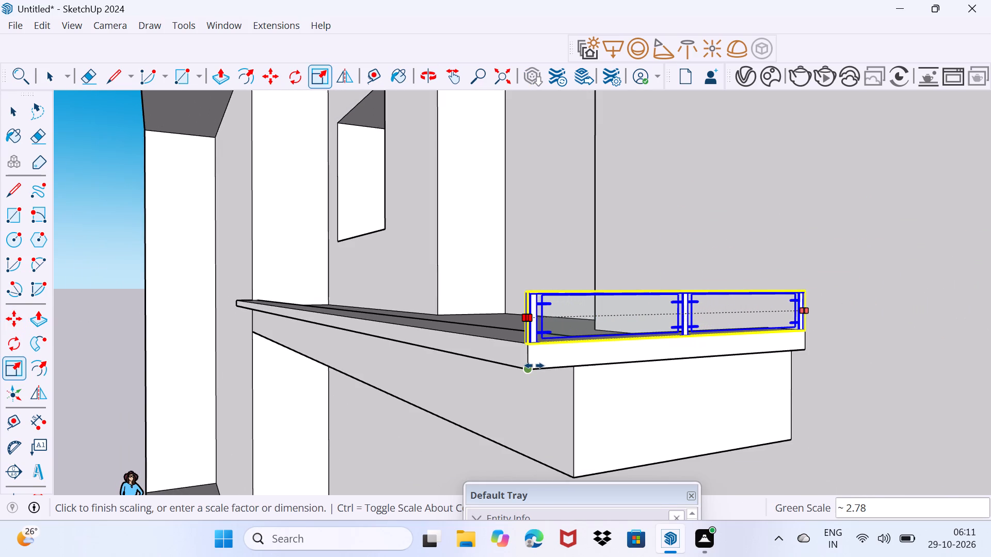
{"action": "left_click", "coordinate": [534, 366]}
Scale the ledge-end railing taller along the blue axis from its top grip, keeping its base on the ledge, and deselect it.
{"action": "scroll", "coordinate": [677, 298], "scroll_direction": "up", "scroll_amount": 6}
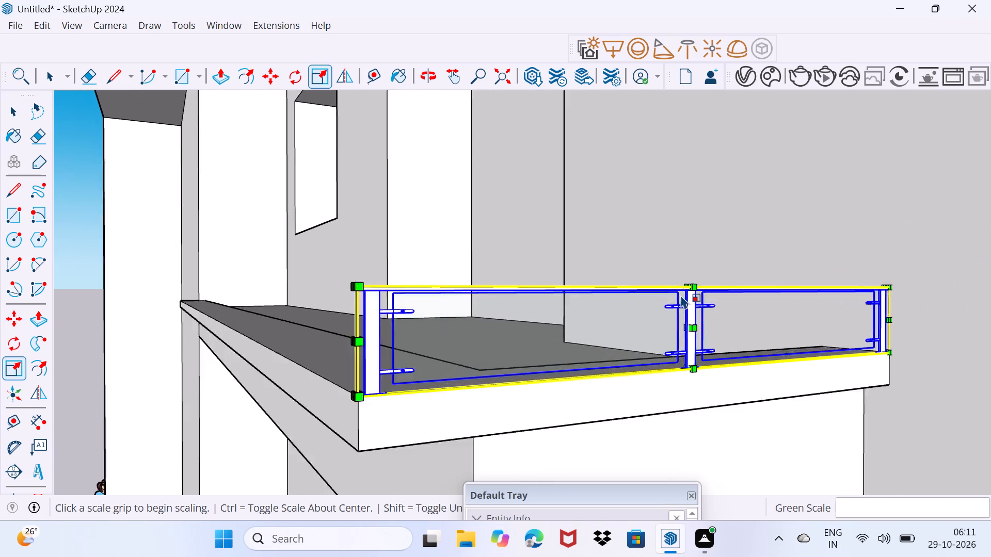
{"action": "scroll", "coordinate": [681, 295], "scroll_direction": "up", "scroll_amount": 6}
{"action": "middle_click_drag", "start_coordinate": [686, 294], "coordinate": [707, 287]}
{"action": "scroll", "coordinate": [707, 287], "scroll_direction": "down", "scroll_amount": 10}
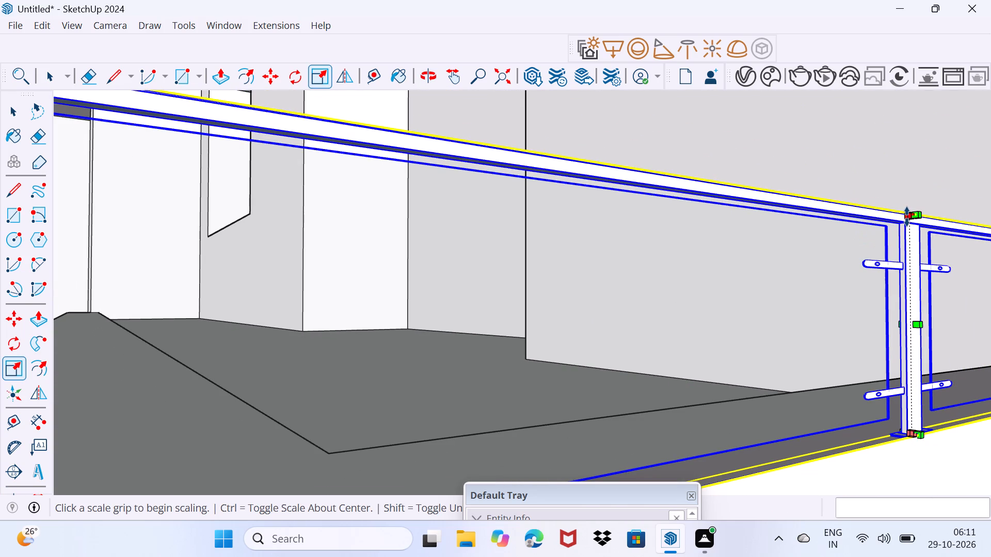
{"action": "left_click", "coordinate": [907, 217]}
{"action": "scroll", "coordinate": [908, 190], "scroll_direction": "down", "scroll_amount": 8}
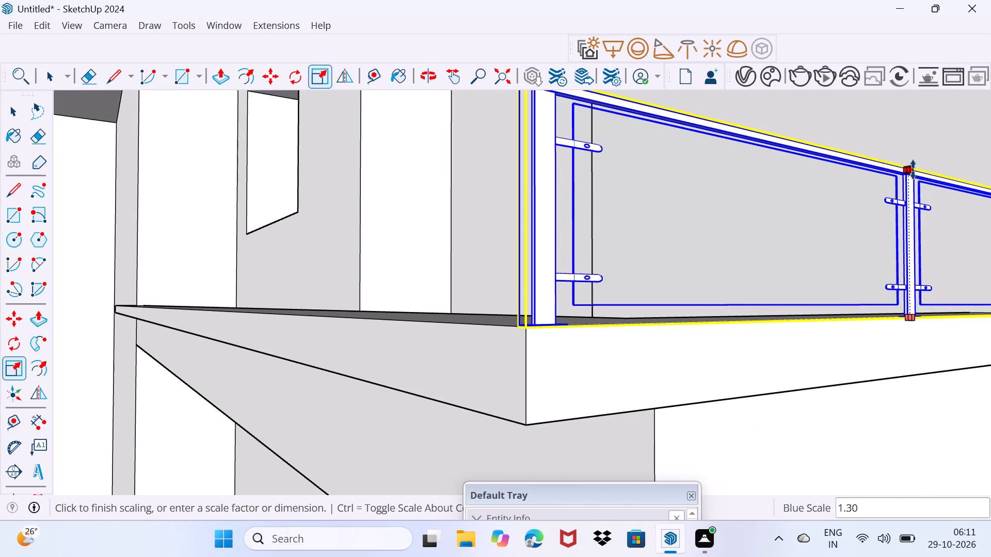
{"action": "middle_click_drag", "start_coordinate": [913, 170], "coordinate": [901, 263], "text": "shift"}
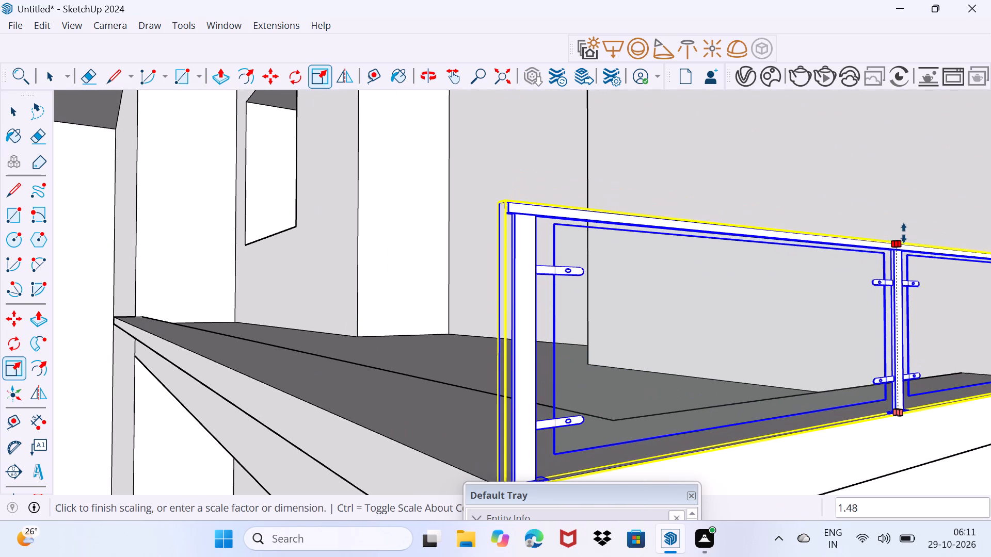
{"action": "middle_click_drag", "start_coordinate": [904, 217], "coordinate": [891, 274], "text": "shift"}
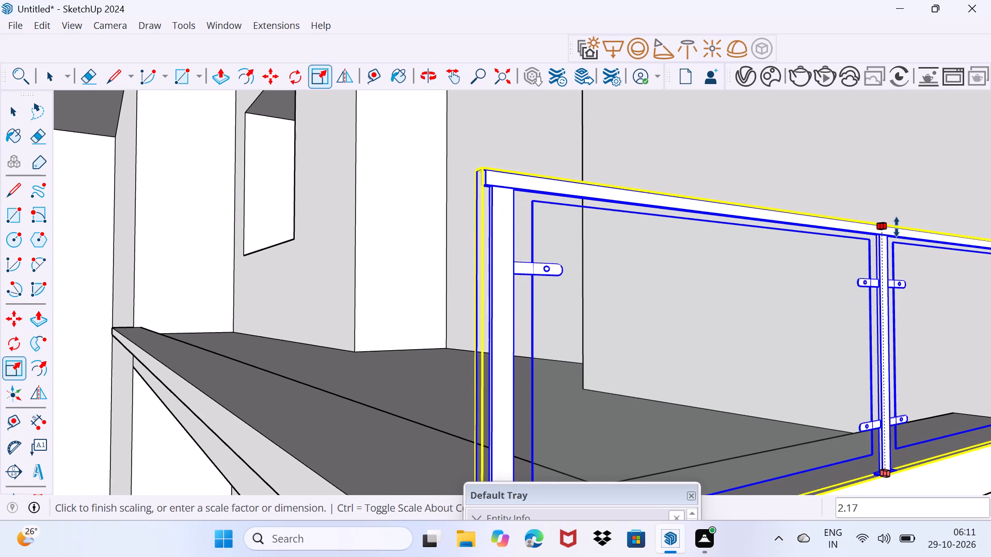
{"action": "left_click", "coordinate": [912, 168]}
{"action": "key", "text": "space"}
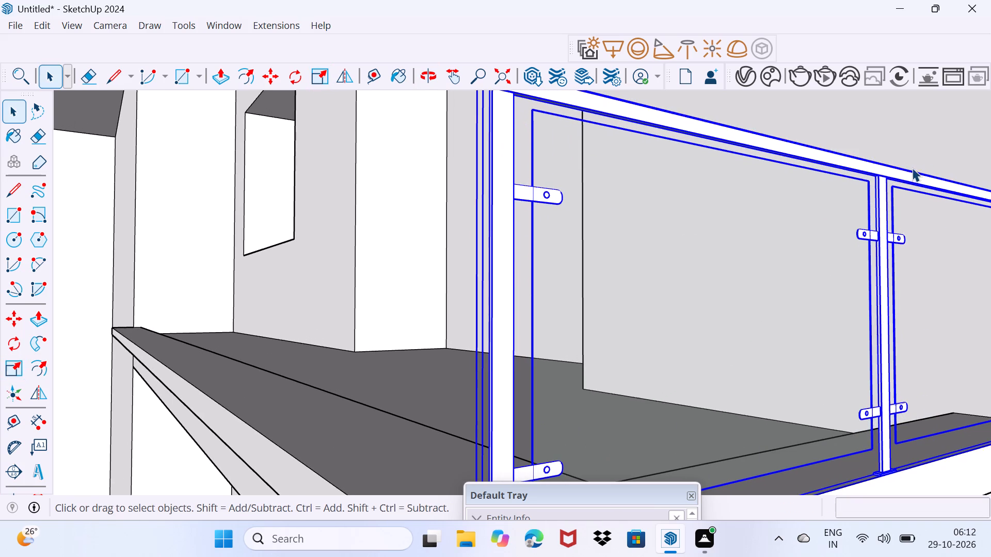
{"action": "left_click_drag", "start_coordinate": [848, 296], "coordinate": [858, 272]}
Select the large spare glass railing standing away from the building and move it closer to the building's front.
{"action": "scroll", "coordinate": [833, 247], "scroll_direction": "down", "scroll_amount": 15}
{"action": "middle_click_drag", "start_coordinate": [758, 305], "coordinate": [822, 313]}
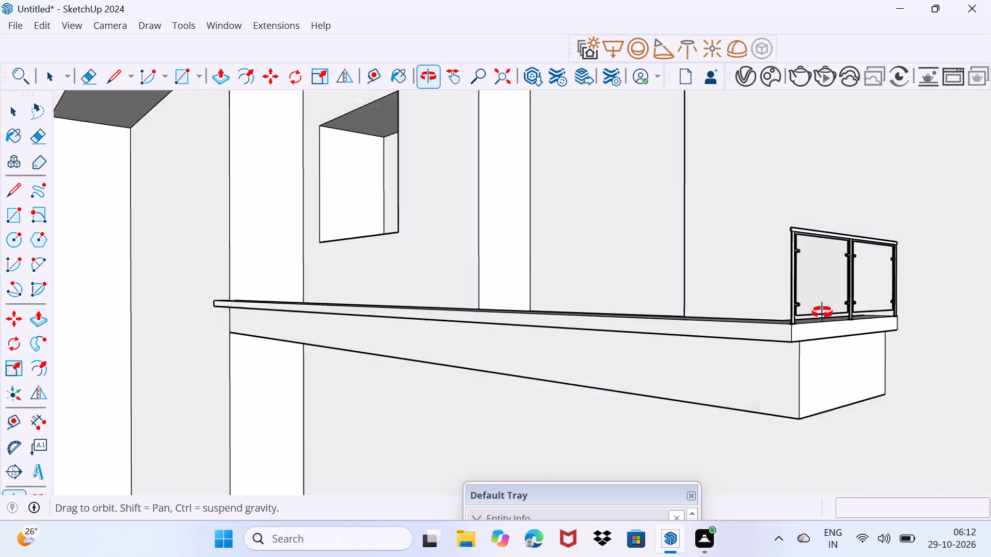
{"action": "middle_click_drag", "start_coordinate": [822, 313], "coordinate": [913, 310]}
{"action": "scroll", "coordinate": [913, 310], "scroll_direction": "down", "scroll_amount": 10}
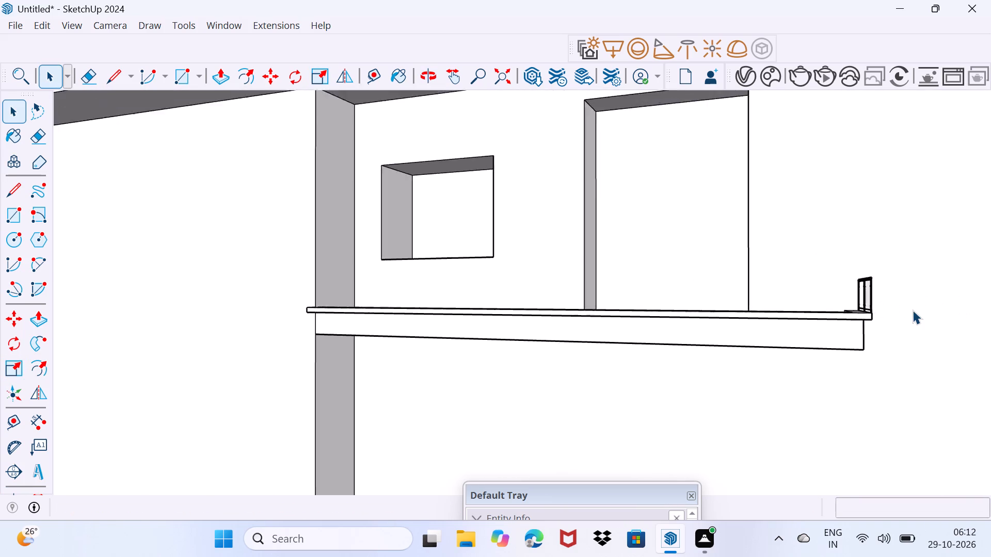
{"action": "scroll", "coordinate": [913, 310], "scroll_direction": "down", "scroll_amount": 6}
{"action": "middle_click_drag", "start_coordinate": [746, 316], "coordinate": [853, 349]}
{"action": "scroll", "coordinate": [795, 331], "scroll_direction": "down", "scroll_amount": 14}
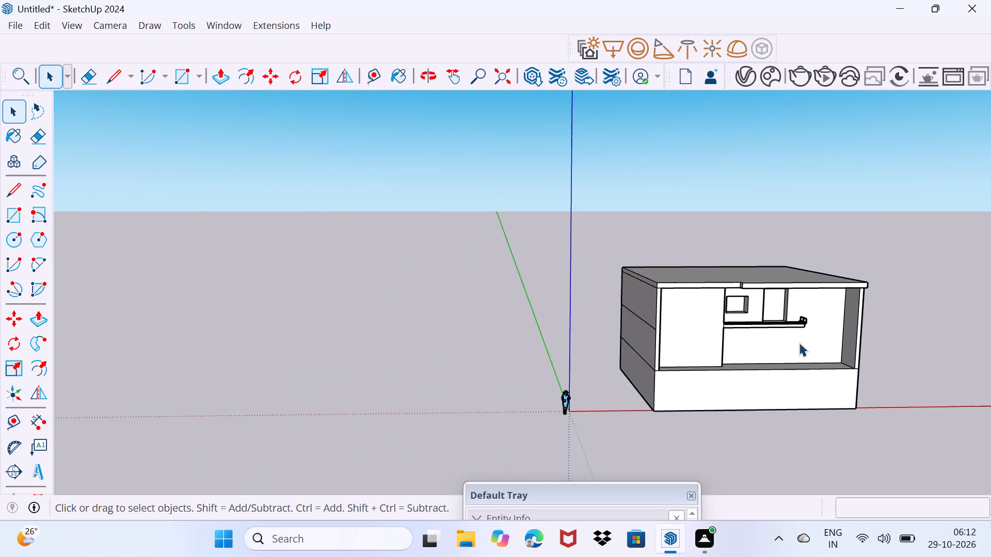
{"action": "middle_click_drag", "start_coordinate": [836, 413], "coordinate": [402, 306]}
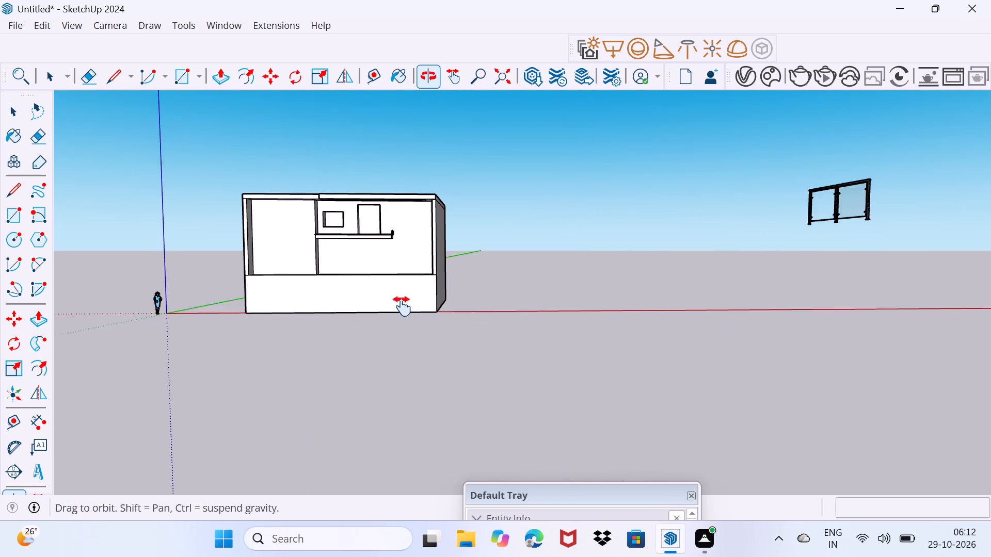
{"action": "middle_click_drag", "start_coordinate": [402, 306], "coordinate": [413, 330]}
{"action": "scroll", "coordinate": [888, 221], "scroll_direction": "up", "scroll_amount": 3}
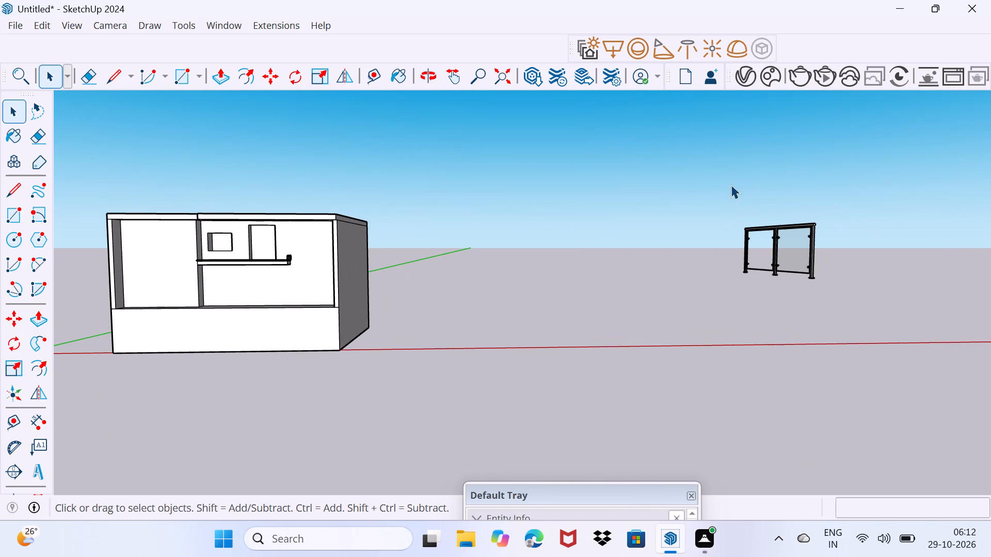
{"action": "left_click_drag", "start_coordinate": [729, 188], "coordinate": [892, 327]}
{"action": "key", "text": "m"}
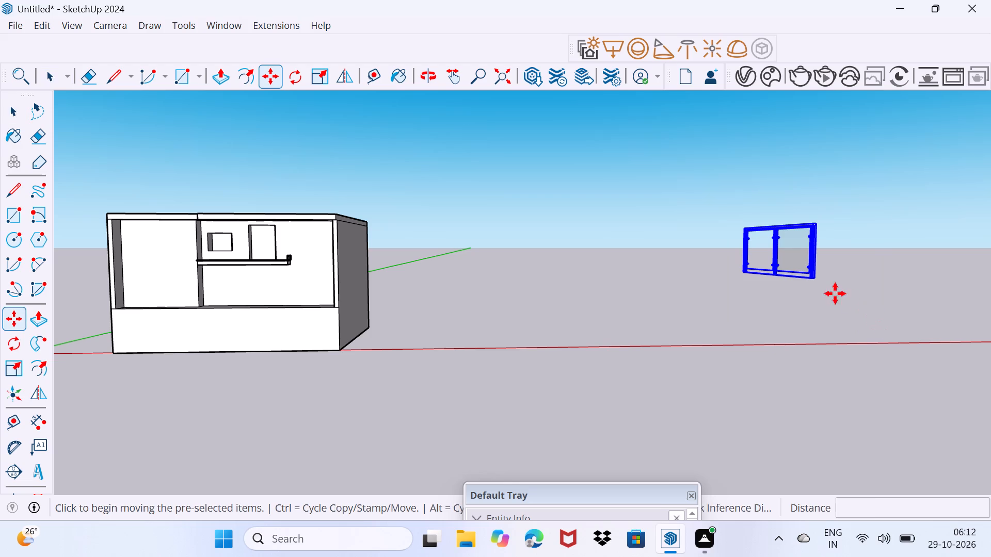
{"action": "left_click", "coordinate": [825, 278]}
{"action": "scroll", "coordinate": [230, 311], "scroll_direction": "up", "scroll_amount": 9}
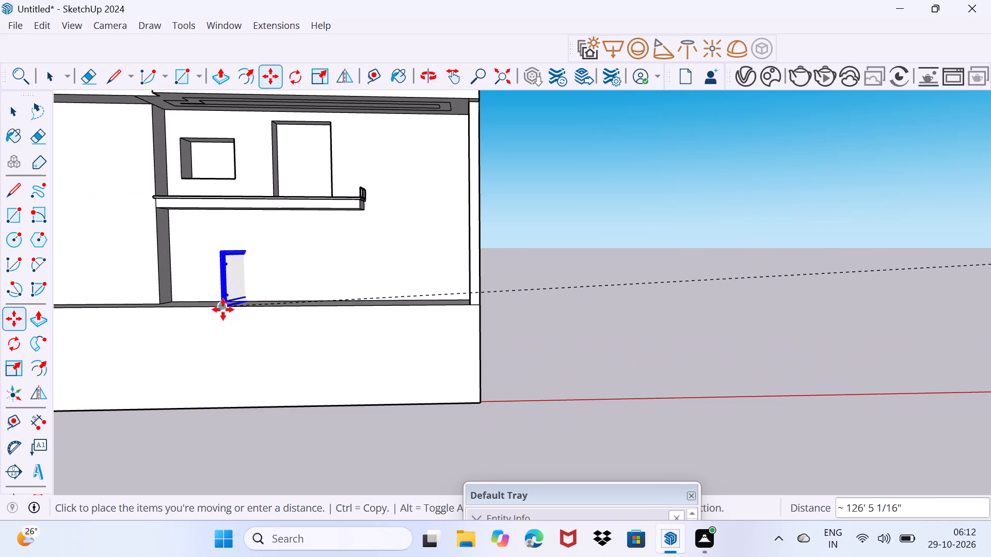
{"action": "scroll", "coordinate": [154, 324], "scroll_direction": "down", "scroll_amount": 3}
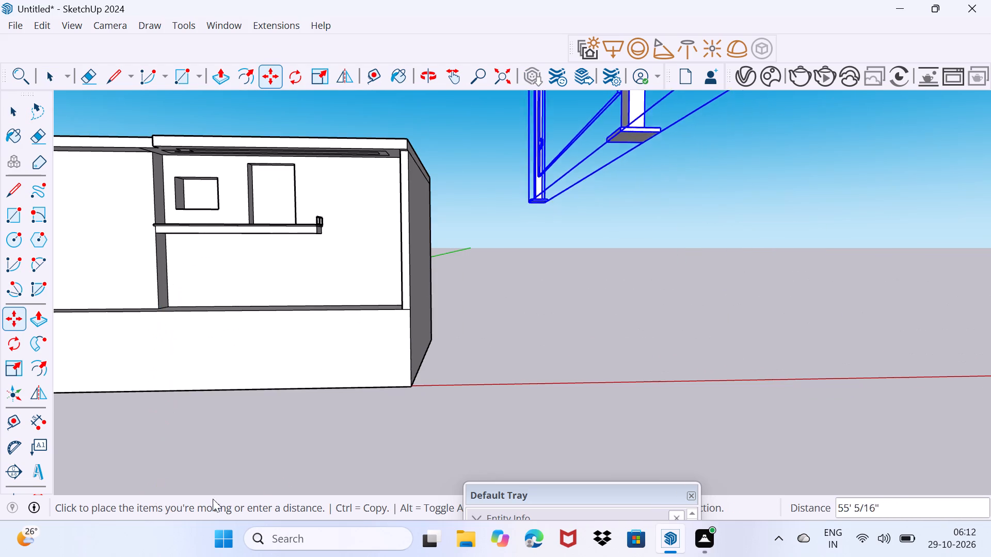
{"action": "scroll", "coordinate": [472, 404], "scroll_direction": "down", "scroll_amount": 4}
{"action": "left_click", "coordinate": [522, 396]}
Rotate the large railing 90 degrees about the vertical axis so it runs parallel to the building's front.
{"action": "scroll", "coordinate": [533, 376], "scroll_direction": "down", "scroll_amount": 8}
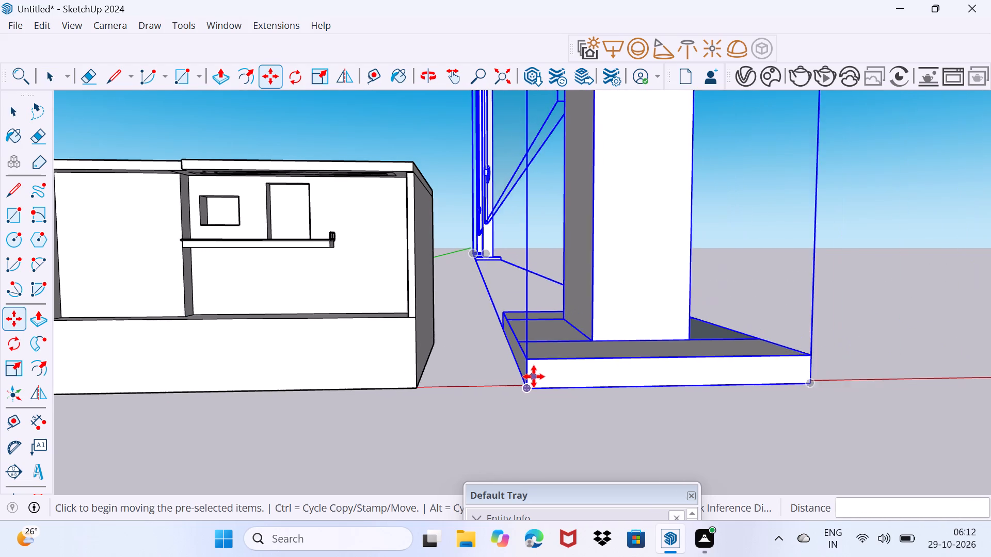
{"action": "scroll", "coordinate": [534, 376], "scroll_direction": "down", "scroll_amount": 15}
{"action": "middle_click_drag", "start_coordinate": [710, 330], "coordinate": [690, 328]}
{"action": "scroll", "coordinate": [690, 328], "scroll_direction": "down", "scroll_amount": 3}
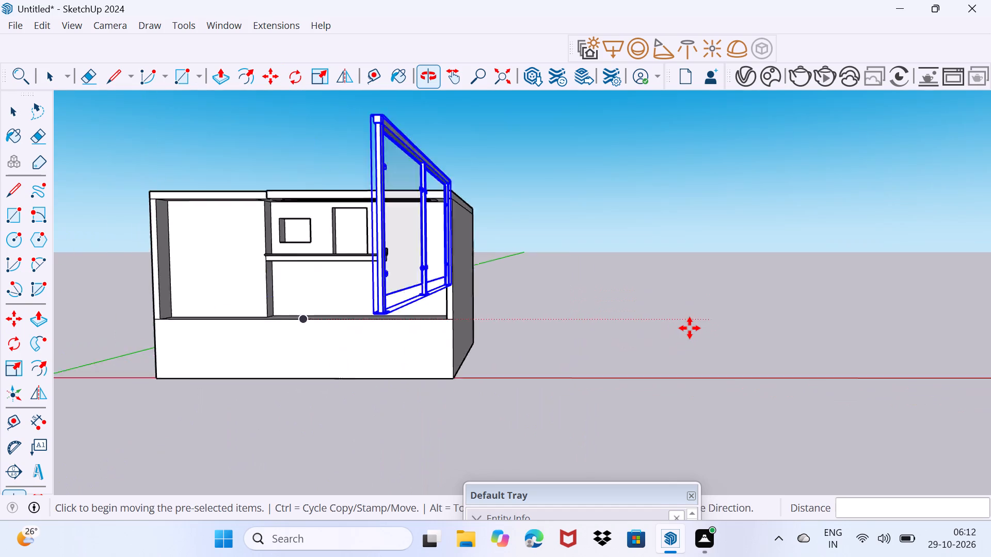
{"action": "scroll", "coordinate": [690, 328], "scroll_direction": "down", "scroll_amount": 4}
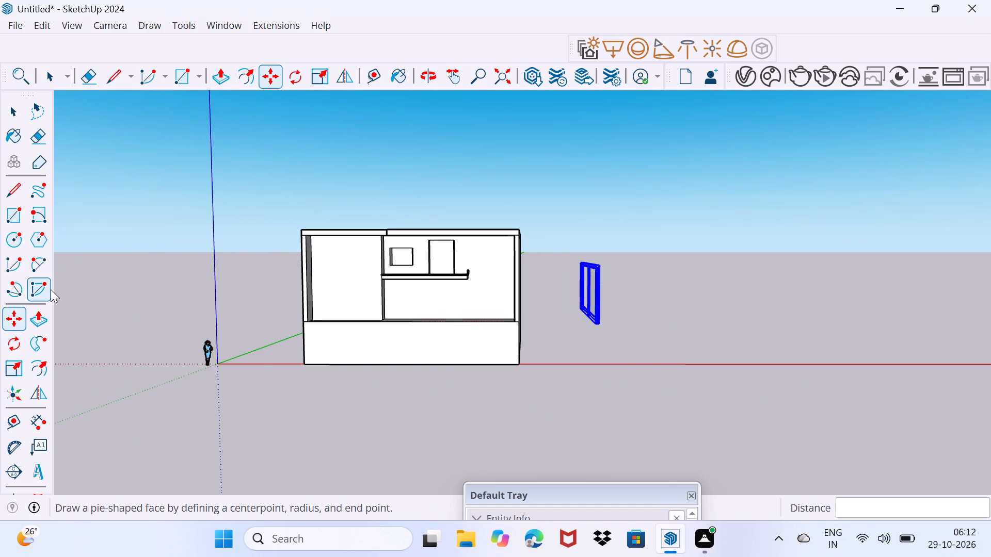
{"action": "left_click", "coordinate": [12, 348]}
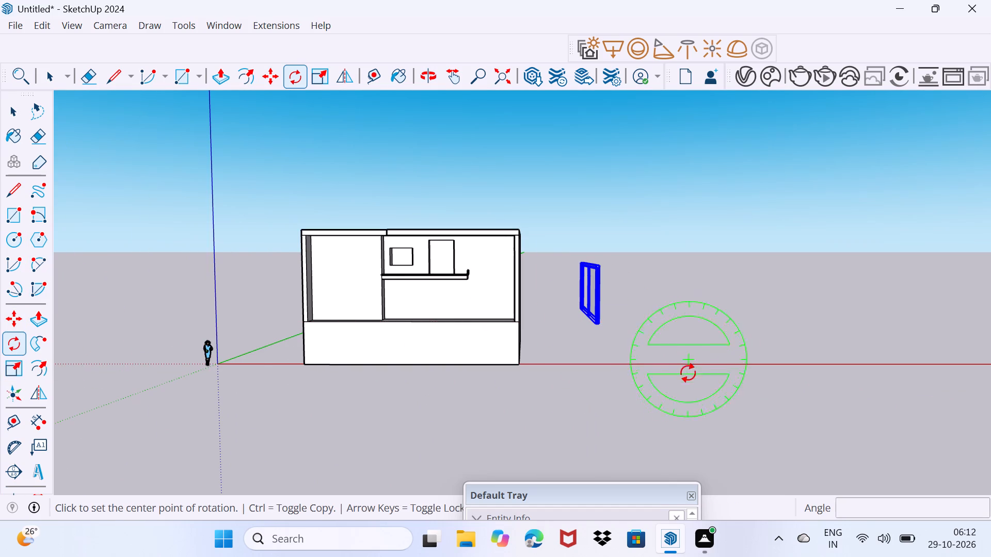
{"action": "left_click", "coordinate": [745, 436]}
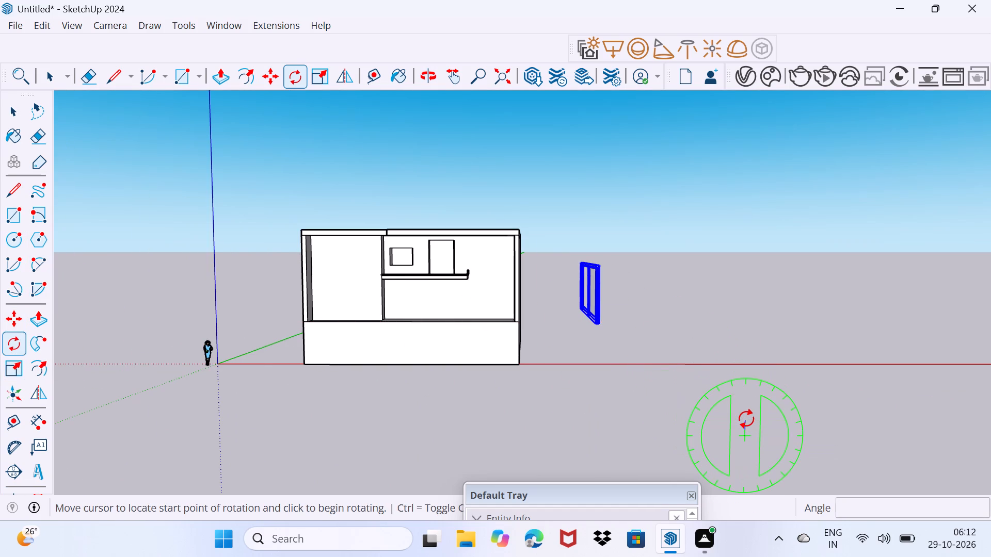
{"action": "key", "text": "Escape"}
{"action": "scroll", "coordinate": [616, 330], "scroll_direction": "up", "scroll_amount": 3}
{"action": "middle_click_drag", "start_coordinate": [616, 328], "coordinate": [621, 366]}
{"action": "left_click", "coordinate": [692, 429]}
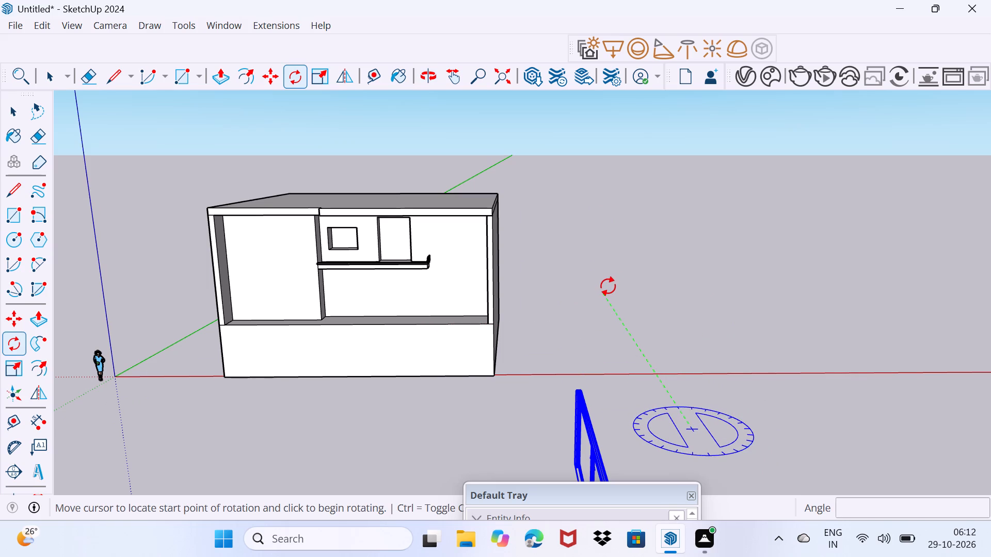
{"action": "left_click", "coordinate": [608, 286]}
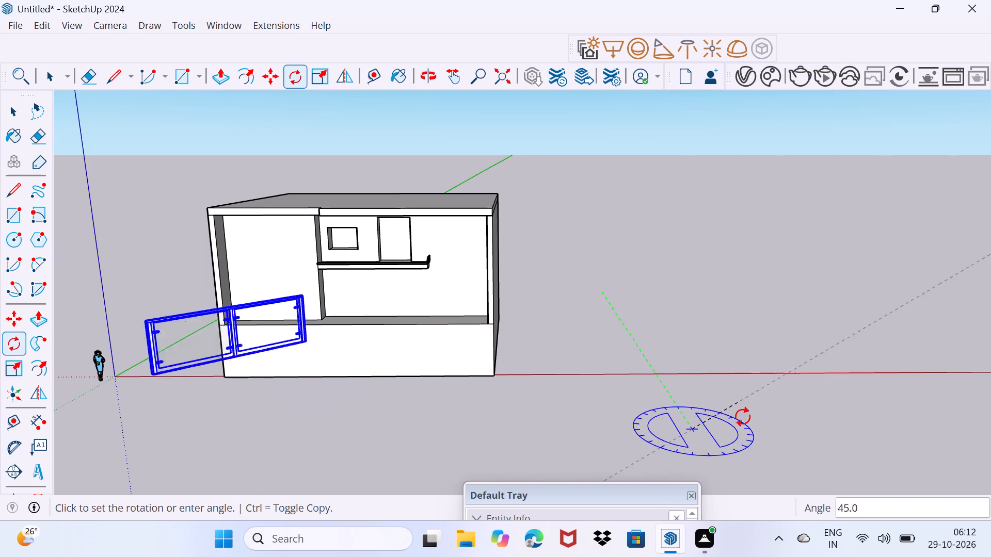
{"action": "left_click", "coordinate": [743, 432]}
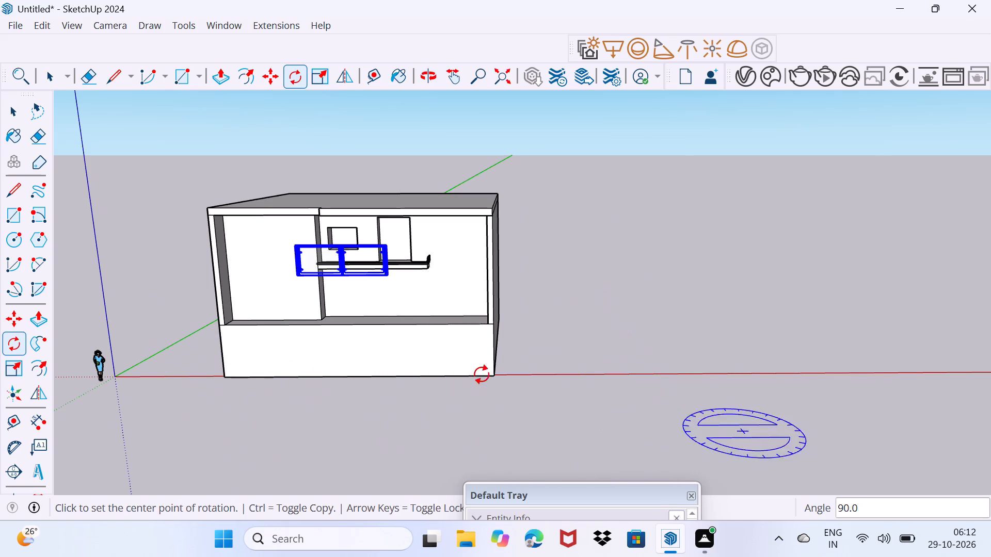
Move the rotated railing about 8' 1" by its lower end corner onto the ledge's outer front corner beside the end railing.
{"action": "scroll", "coordinate": [379, 269], "scroll_direction": "up", "scroll_amount": 4}
{"action": "key", "text": "m"}
{"action": "scroll", "coordinate": [390, 272], "scroll_direction": "up", "scroll_amount": 5}
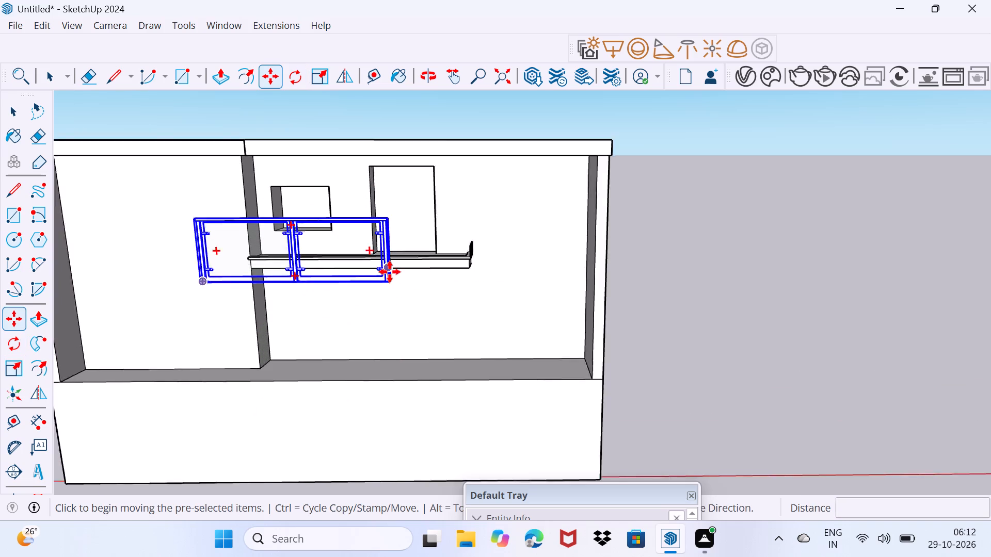
{"action": "scroll", "coordinate": [390, 272], "scroll_direction": "up", "scroll_amount": 4}
{"action": "left_click", "coordinate": [396, 290]}
{"action": "scroll", "coordinate": [517, 251], "scroll_direction": "up", "scroll_amount": 1}
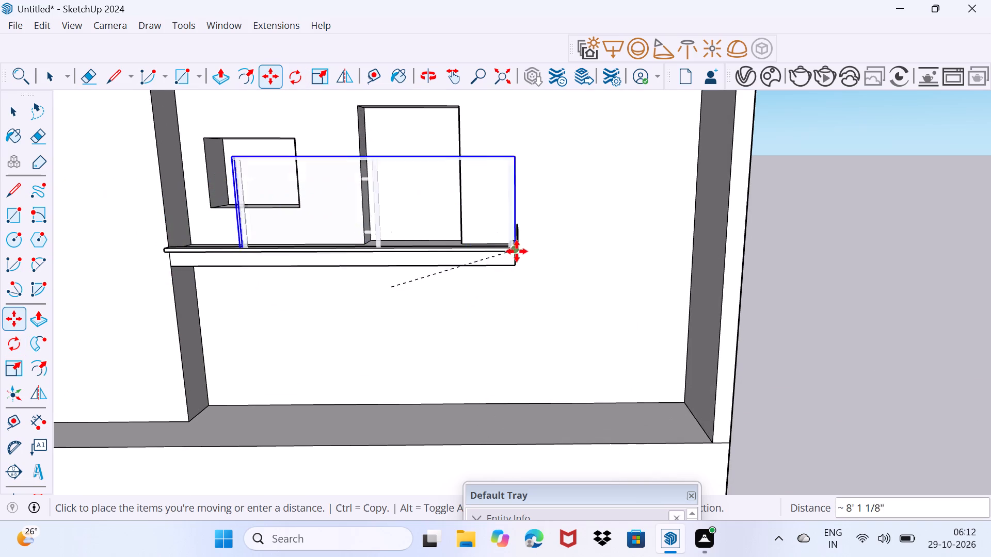
{"action": "scroll", "coordinate": [517, 251], "scroll_direction": "up", "scroll_amount": 3}
{"action": "scroll", "coordinate": [516, 251], "scroll_direction": "up", "scroll_amount": 18}
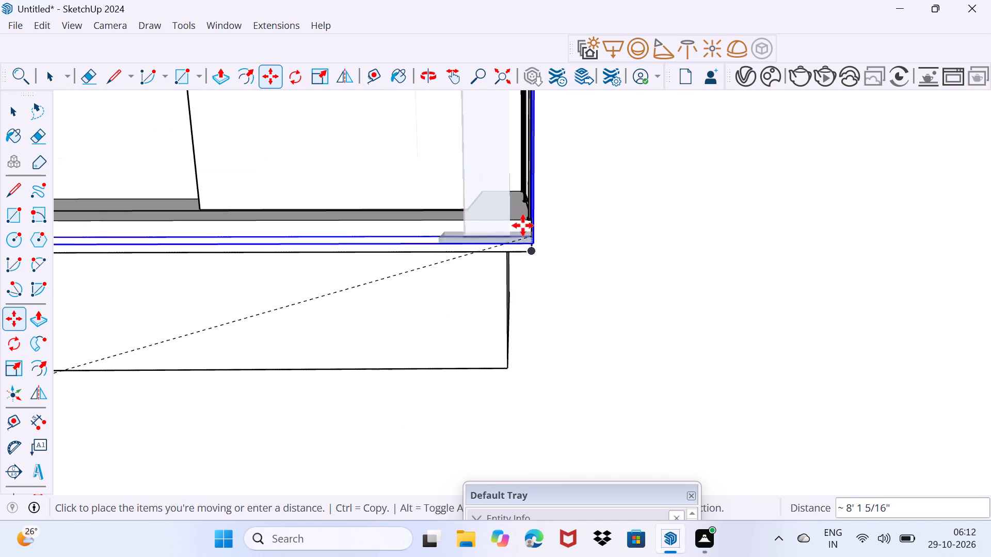
{"action": "left_click", "coordinate": [525, 211]}
{"action": "scroll", "coordinate": [488, 209], "scroll_direction": "down", "scroll_amount": 9}
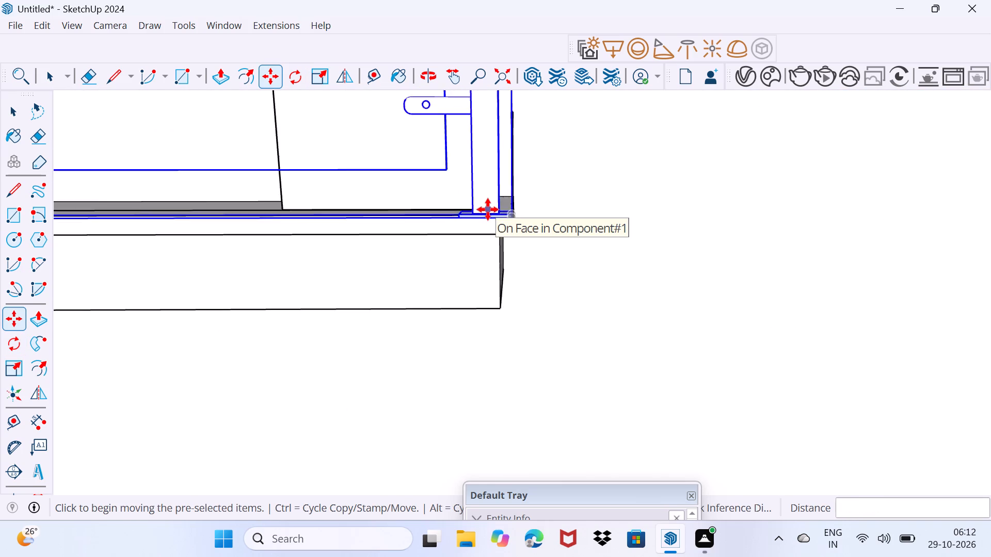
{"action": "scroll", "coordinate": [488, 209], "scroll_direction": "down", "scroll_amount": 18}
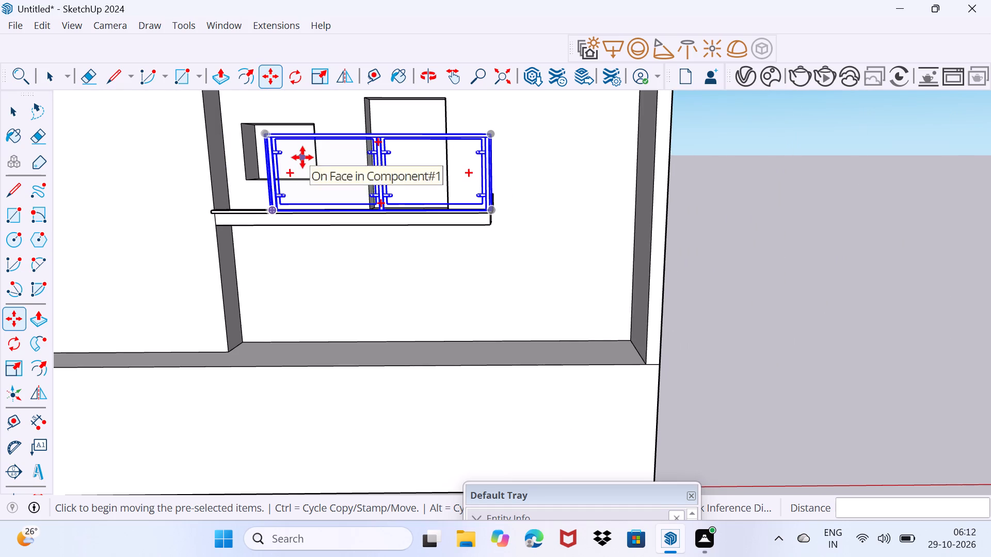
Scale the large front railing along the green axis by about 1.27 so it stretches to the far end of the ledge.
{"action": "key", "text": "s"}
{"action": "scroll", "coordinate": [375, 144], "scroll_direction": "up", "scroll_amount": 14}
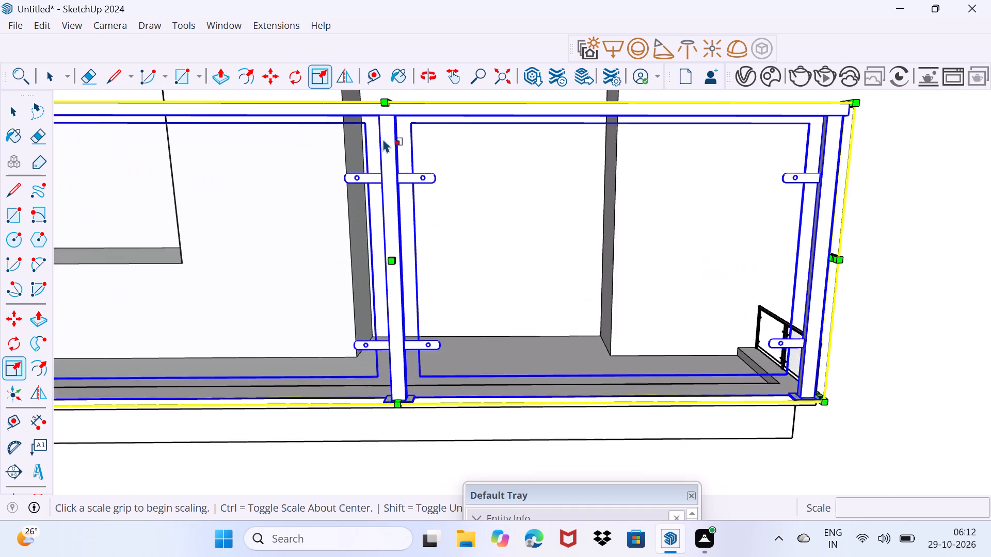
{"action": "left_click", "coordinate": [393, 98]}
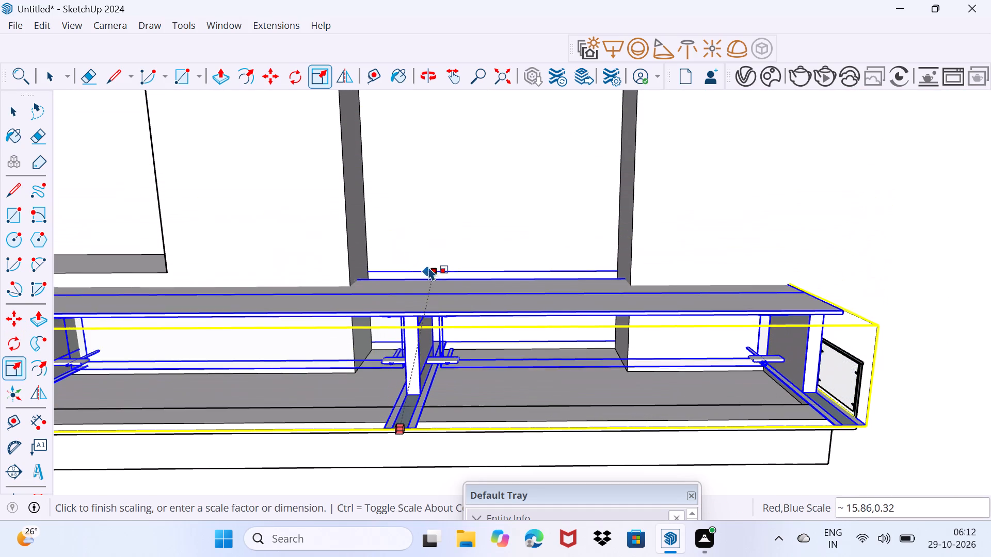
{"action": "key", "text": "Escape"}
{"action": "scroll", "coordinate": [409, 217], "scroll_direction": "down", "scroll_amount": 6}
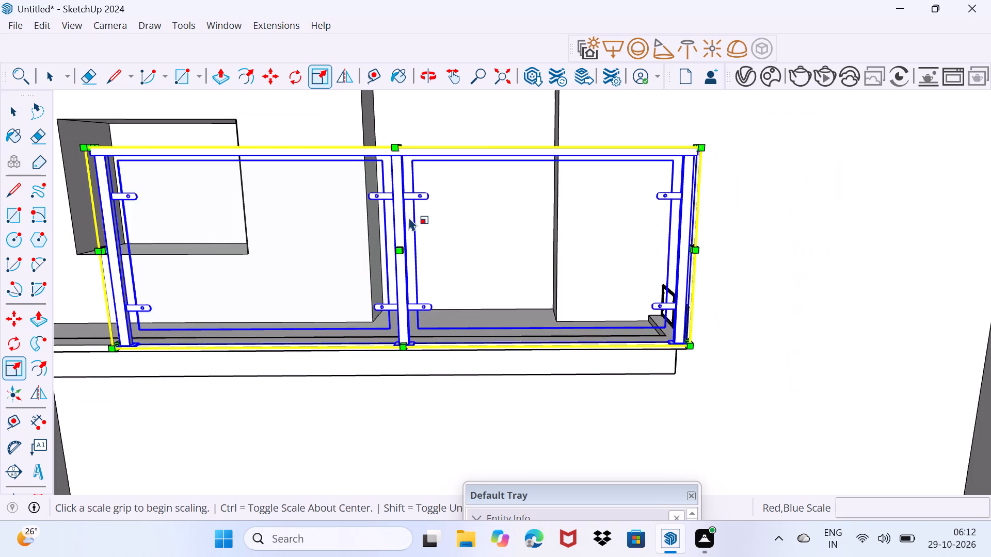
{"action": "scroll", "coordinate": [409, 217], "scroll_direction": "down", "scroll_amount": 2}
{"action": "scroll", "coordinate": [215, 247], "scroll_direction": "up", "scroll_amount": 4}
{"action": "middle_click_drag", "start_coordinate": [233, 251], "coordinate": [360, 235]}
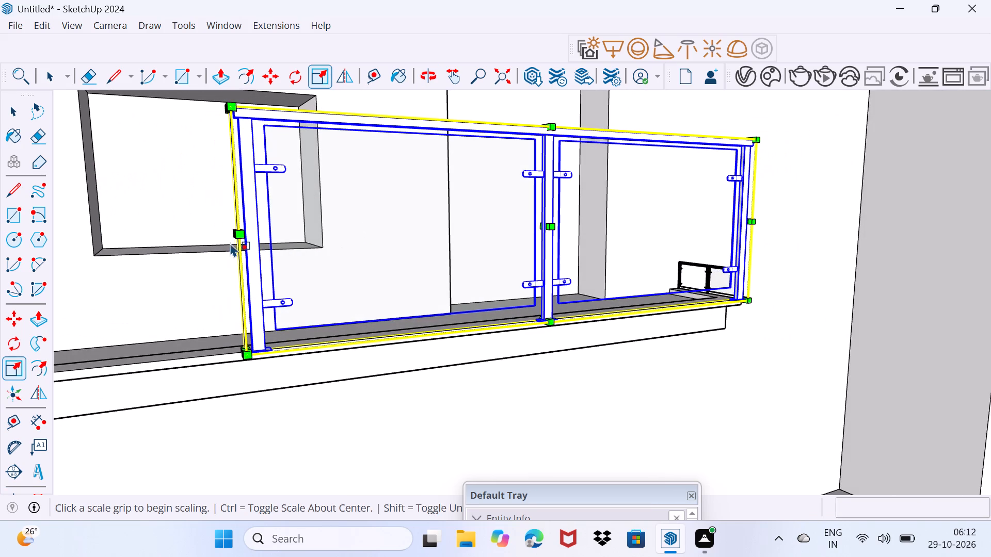
{"action": "scroll", "coordinate": [235, 236], "scroll_direction": "up", "scroll_amount": 4}
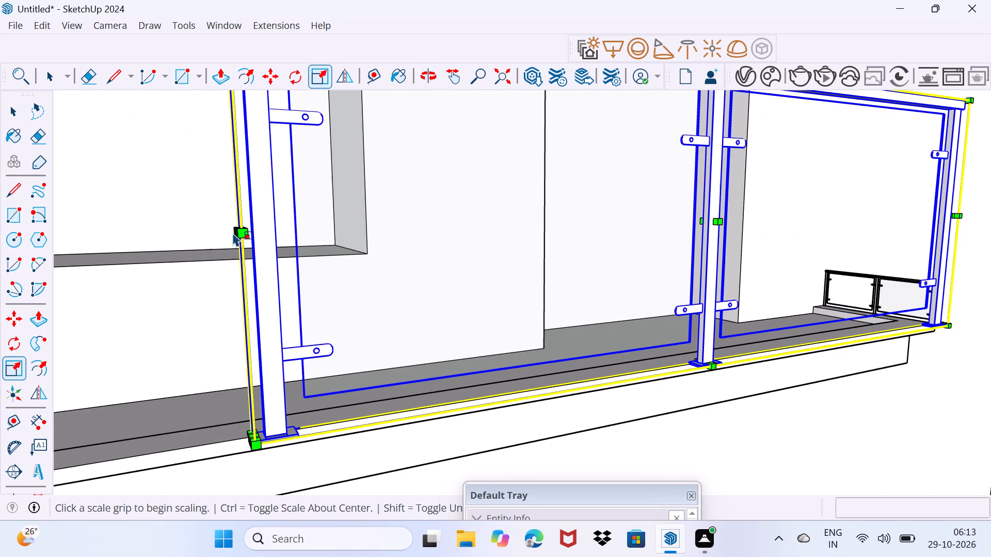
{"action": "middle_click_drag", "start_coordinate": [260, 229], "coordinate": [542, 189], "text": "shift"}
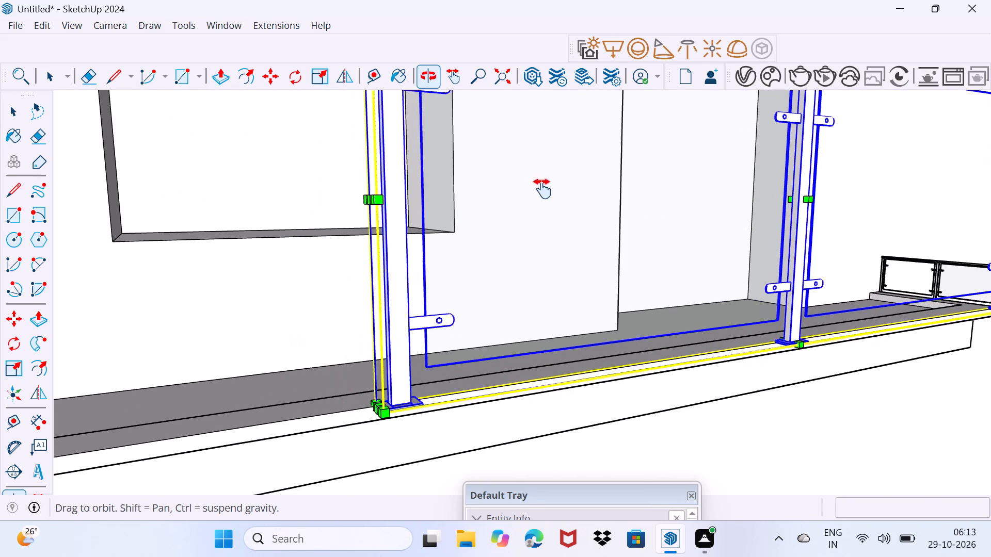
{"action": "middle_click_drag", "start_coordinate": [542, 189], "coordinate": [618, 226], "text": "shift"}
{"action": "left_click", "coordinate": [602, 228]}
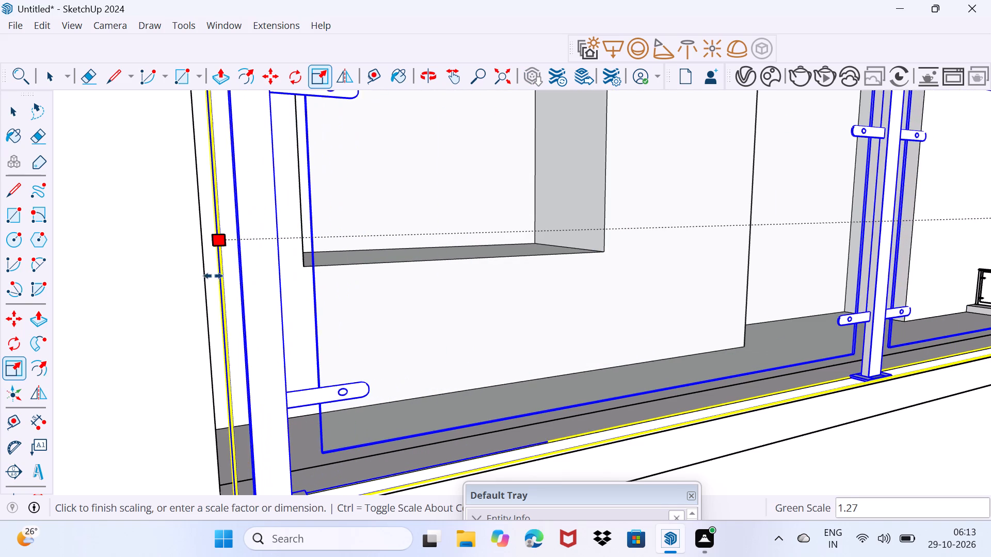
{"action": "left_click", "coordinate": [197, 274]}
Scale the front railing down along the blue axis from its top middle grip to a factor of 0.43.
{"action": "scroll", "coordinate": [255, 248], "scroll_direction": "down", "scroll_amount": 9}
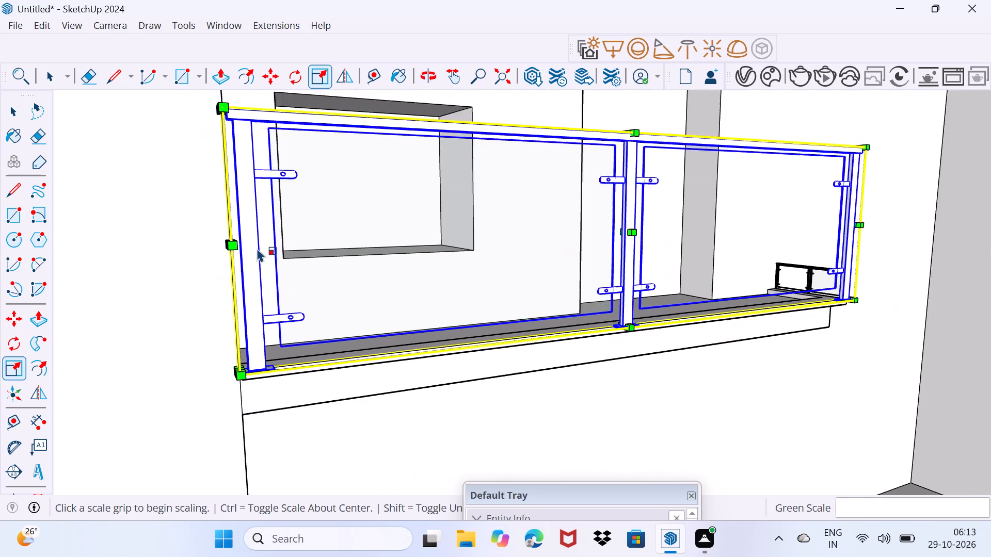
{"action": "scroll", "coordinate": [257, 248], "scroll_direction": "down", "scroll_amount": 5}
{"action": "middle_click_drag", "start_coordinate": [594, 189], "coordinate": [306, 295]}
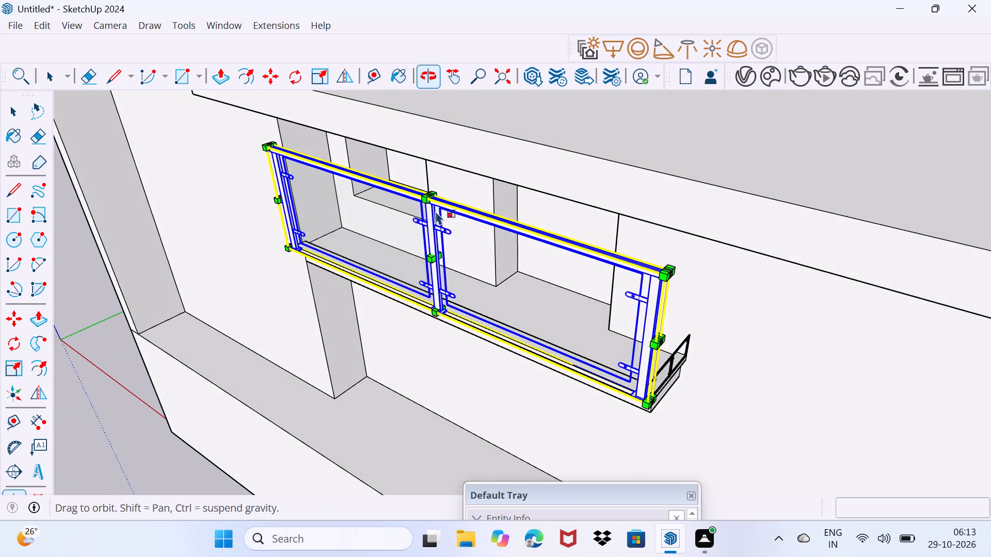
{"action": "scroll", "coordinate": [455, 190], "scroll_direction": "up", "scroll_amount": 4}
{"action": "left_click", "coordinate": [414, 198]}
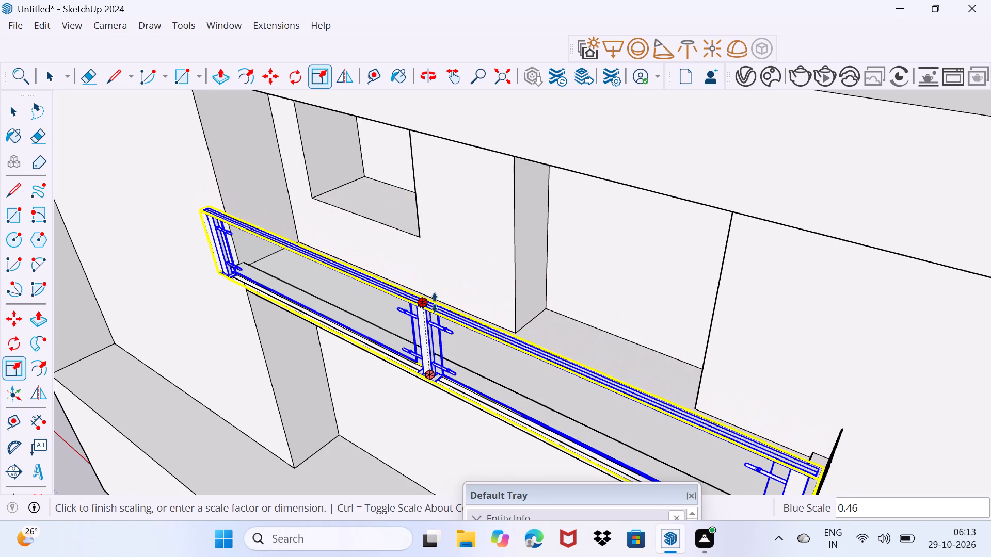
{"action": "left_click", "coordinate": [436, 308]}
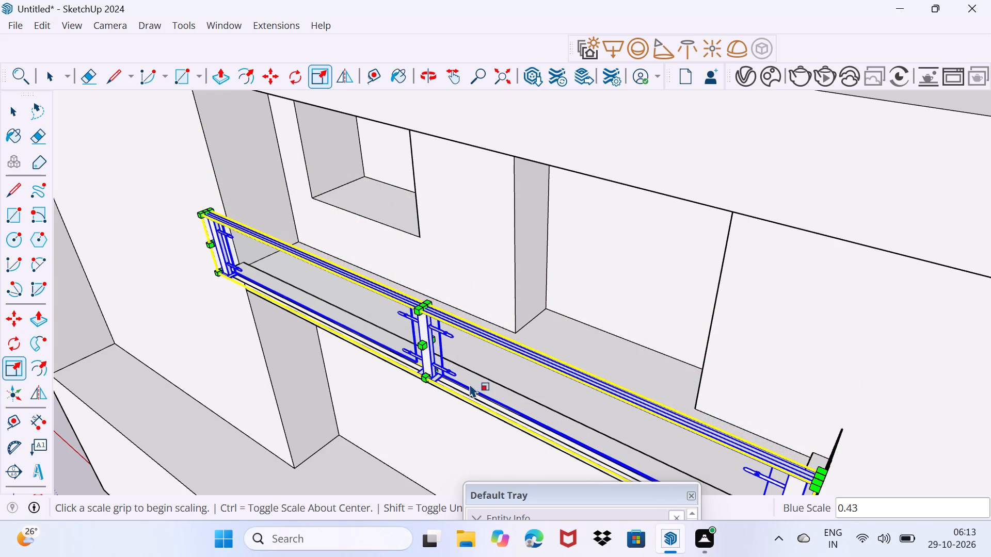
Select the small railing at the ledge's end and scale it along the green axis from its front grip to 1.00.
{"action": "scroll", "coordinate": [470, 384], "scroll_direction": "up", "scroll_amount": 4}
{"action": "middle_click_drag", "start_coordinate": [478, 395], "coordinate": [462, 298]}
{"action": "scroll", "coordinate": [462, 298], "scroll_direction": "down", "scroll_amount": 5}
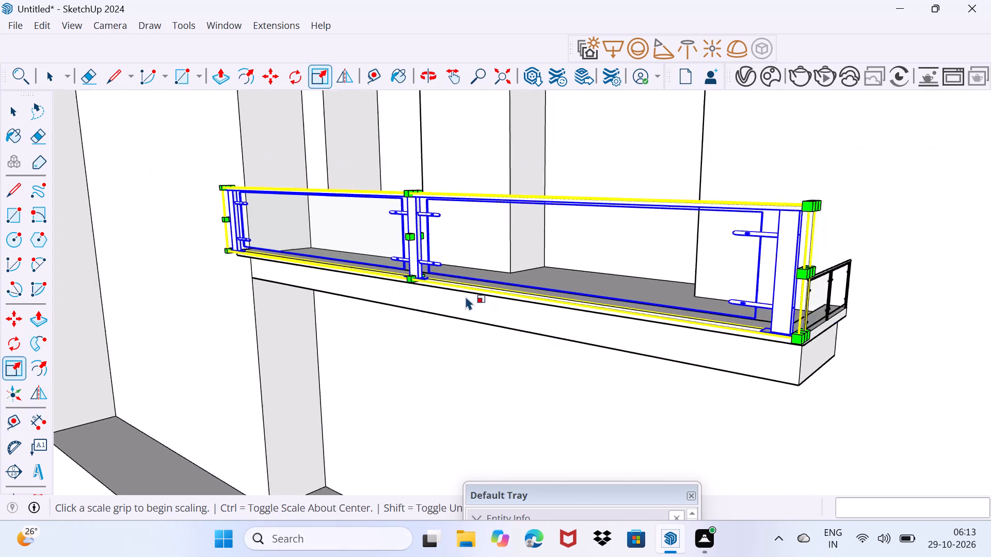
{"action": "scroll", "coordinate": [747, 294], "scroll_direction": "up", "scroll_amount": 4}
{"action": "left_click", "coordinate": [803, 292]}
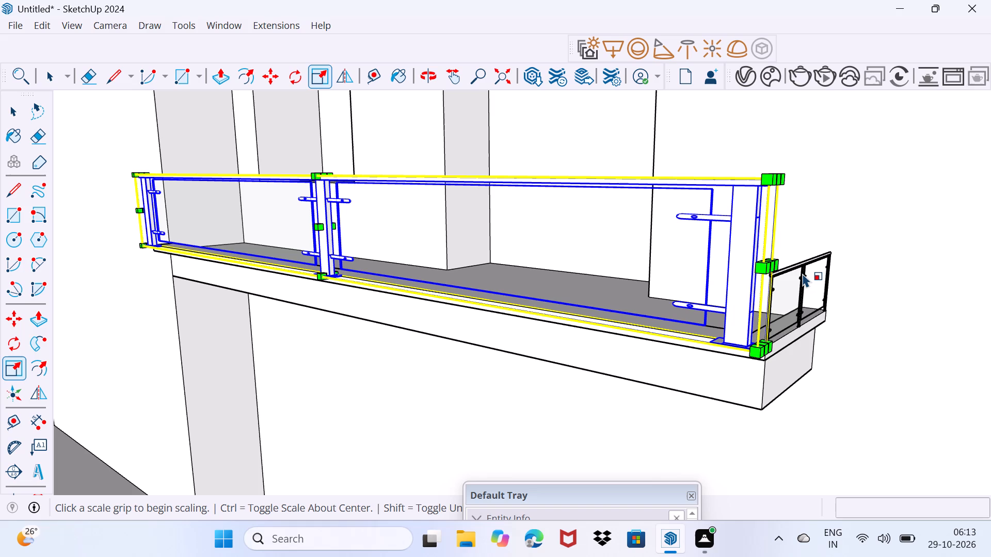
{"action": "left_click", "coordinate": [803, 273]}
{"action": "key", "text": "Escape"}
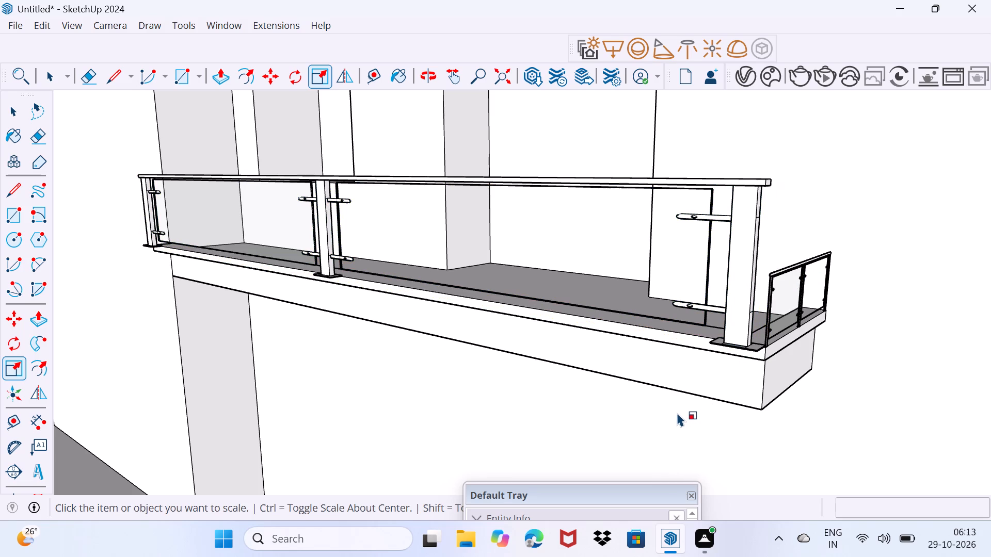
{"action": "left_click", "coordinate": [792, 268]}
{"action": "scroll", "coordinate": [748, 358], "scroll_direction": "up", "scroll_amount": 2}
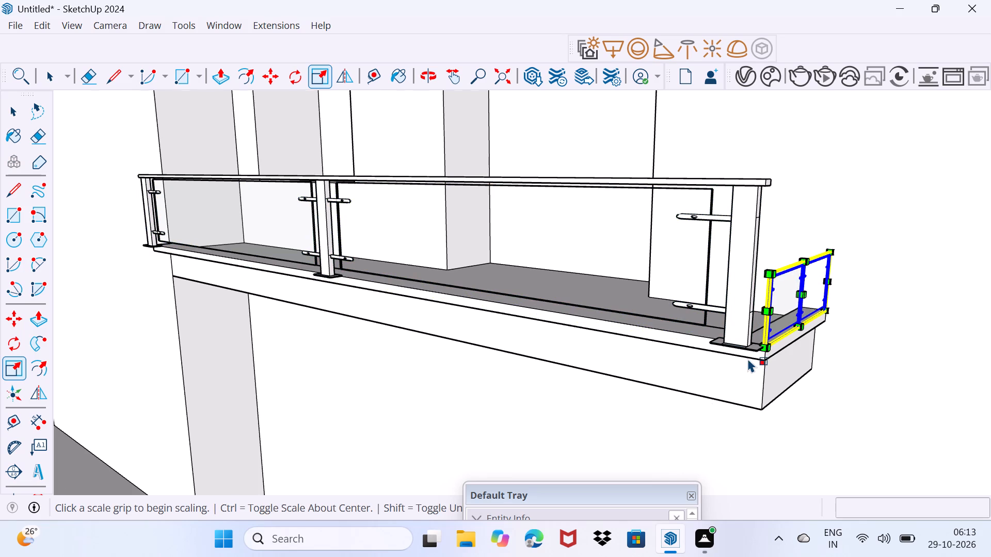
{"action": "scroll", "coordinate": [748, 358], "scroll_direction": "up", "scroll_amount": 2}
{"action": "key", "text": "g"}
{"action": "key", "text": "s"}
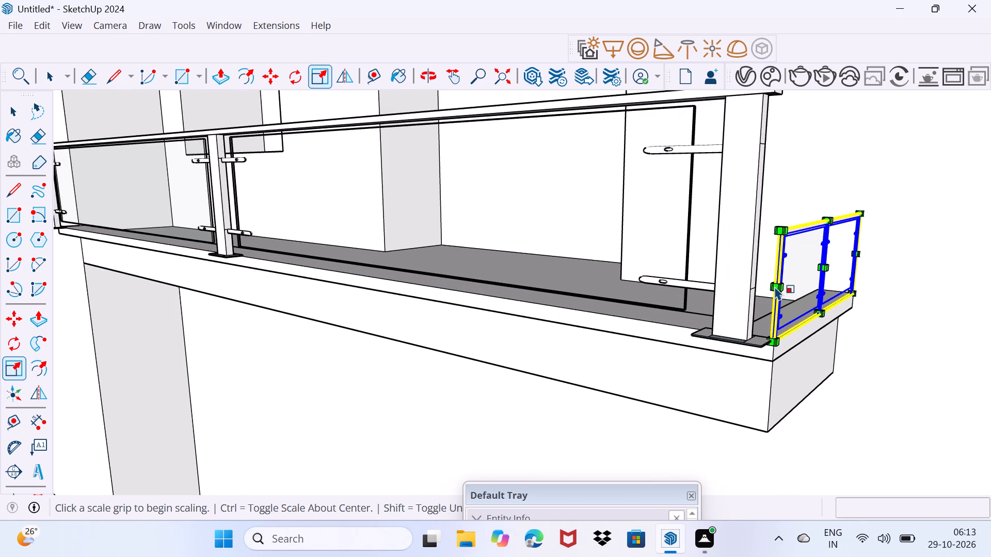
{"action": "scroll", "coordinate": [775, 286], "scroll_direction": "up", "scroll_amount": 10}
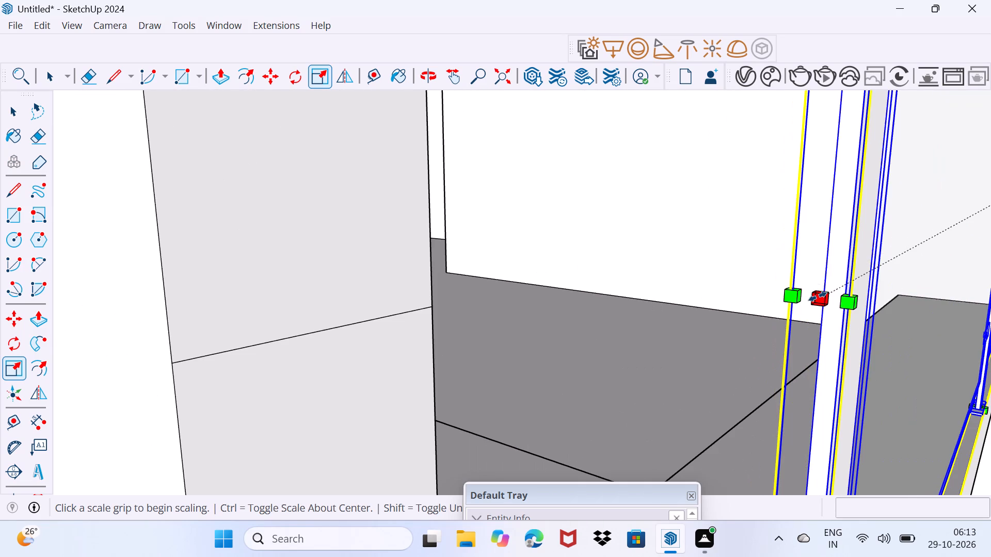
{"action": "left_click", "coordinate": [820, 296]}
{"action": "scroll", "coordinate": [423, 310], "scroll_direction": "down", "scroll_amount": 2}
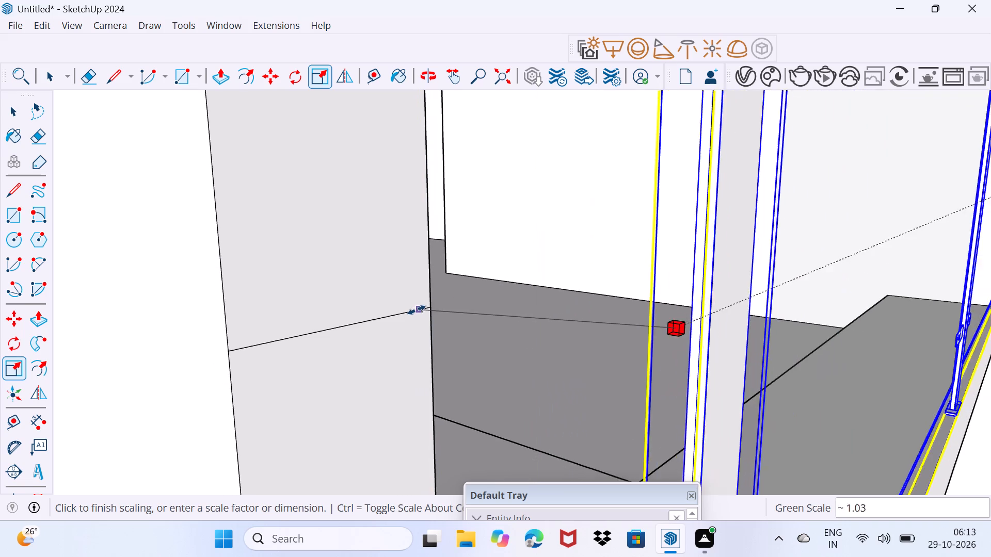
{"action": "scroll", "coordinate": [417, 310], "scroll_direction": "down", "scroll_amount": 20}
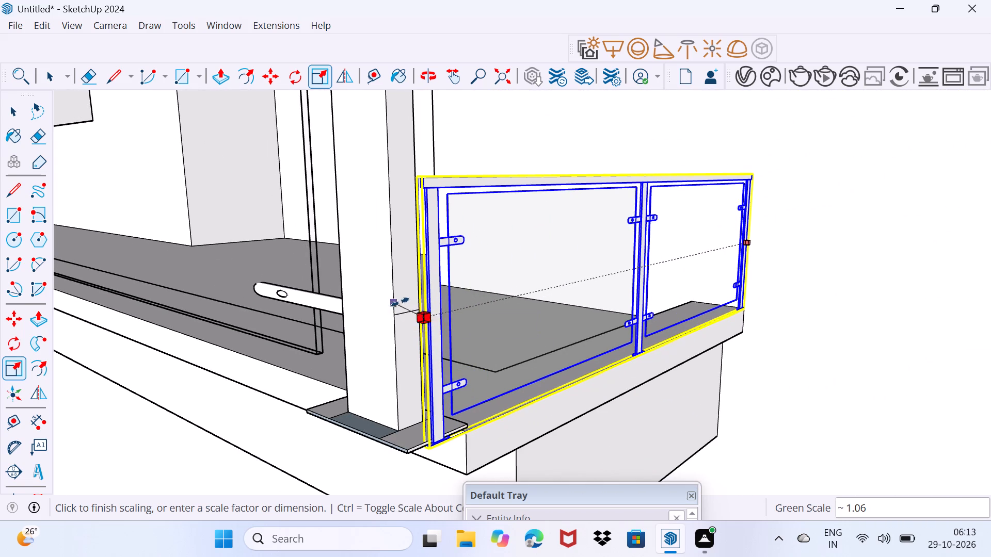
{"action": "left_click", "coordinate": [425, 295]}
Scale the end railing taller along the blue axis by 2.35 from its top middle grip.
{"action": "scroll", "coordinate": [461, 248], "scroll_direction": "down", "scroll_amount": 1}
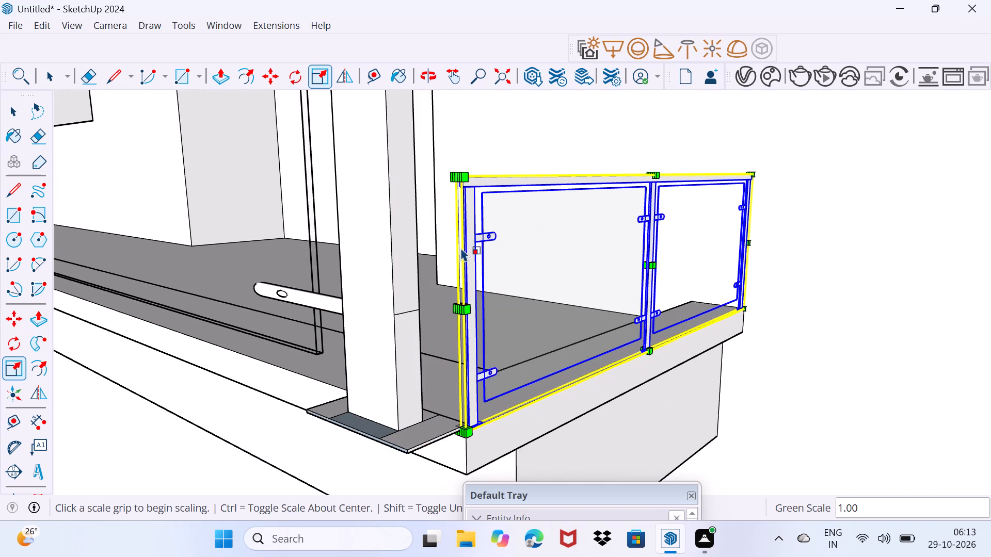
{"action": "scroll", "coordinate": [461, 248], "scroll_direction": "down", "scroll_amount": 2}
{"action": "scroll", "coordinate": [491, 289], "scroll_direction": "down", "scroll_amount": 7}
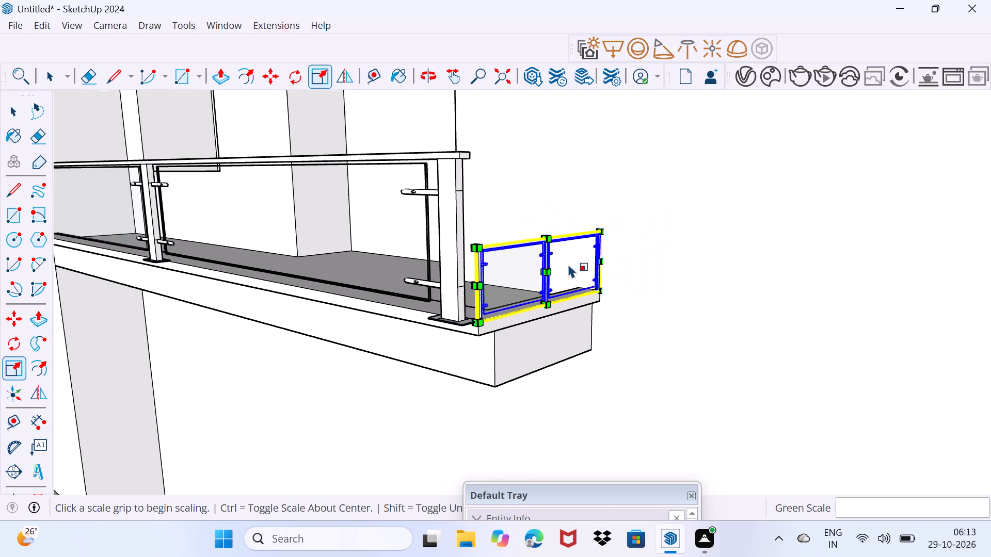
{"action": "scroll", "coordinate": [560, 259], "scroll_direction": "up", "scroll_amount": 4}
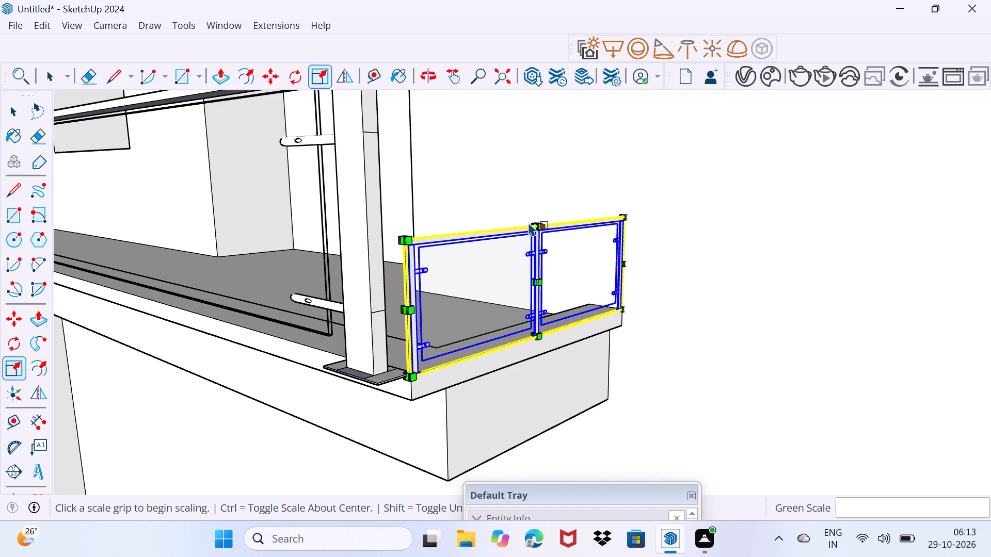
{"action": "scroll", "coordinate": [531, 222], "scroll_direction": "up", "scroll_amount": 9}
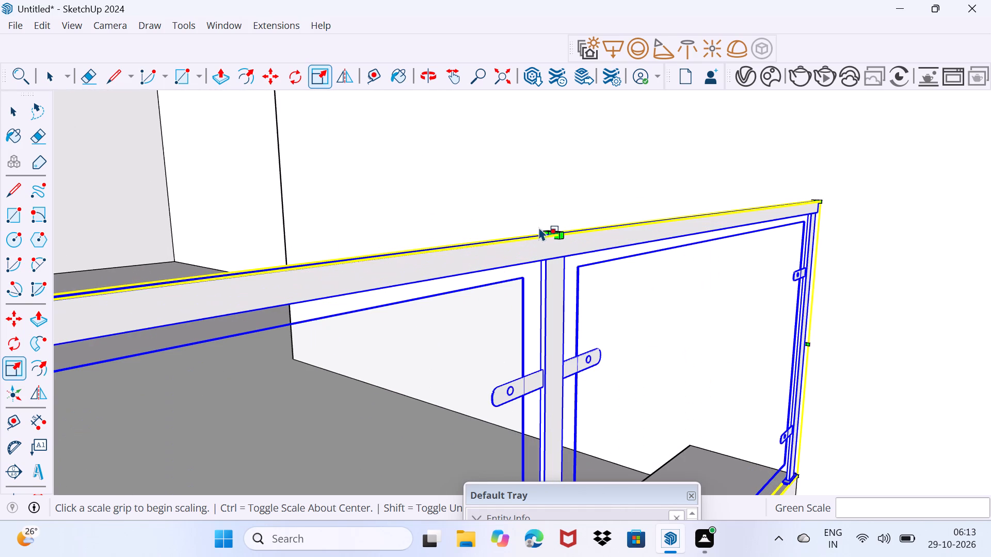
{"action": "left_click", "coordinate": [550, 233]}
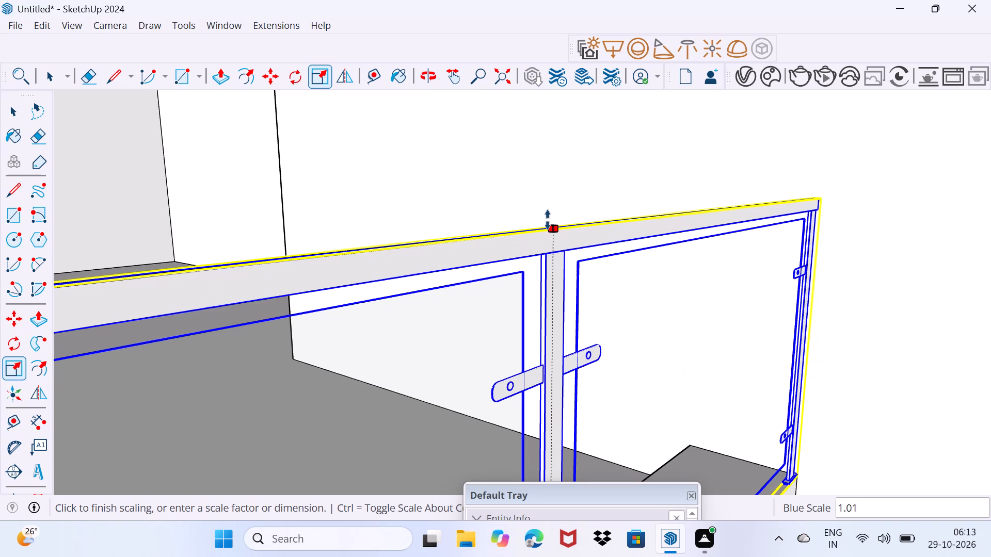
{"action": "scroll", "coordinate": [545, 189], "scroll_direction": "down", "scroll_amount": 20}
{"action": "scroll", "coordinate": [545, 189], "scroll_direction": "down", "scroll_amount": 5}
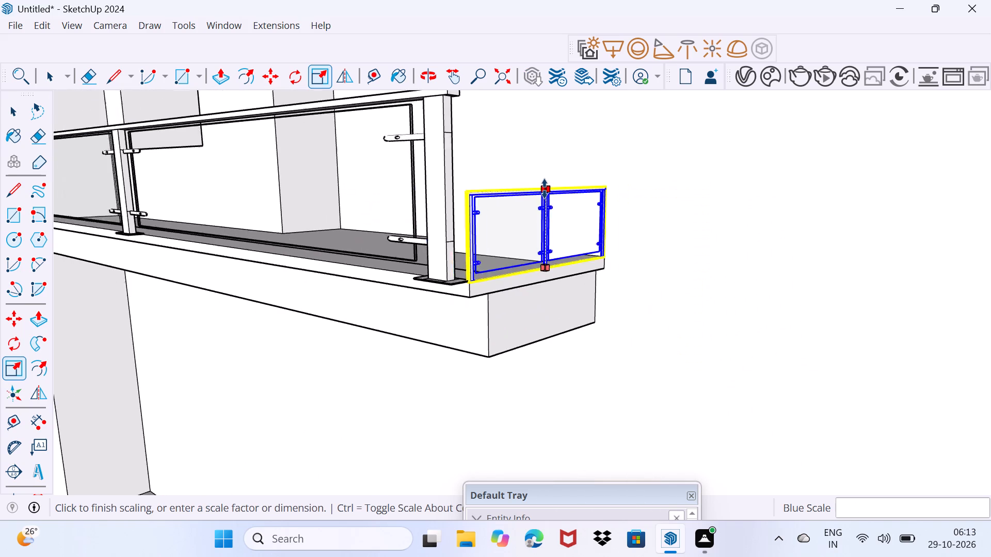
{"action": "middle_click_drag", "start_coordinate": [545, 189], "coordinate": [543, 229], "text": "shift"}
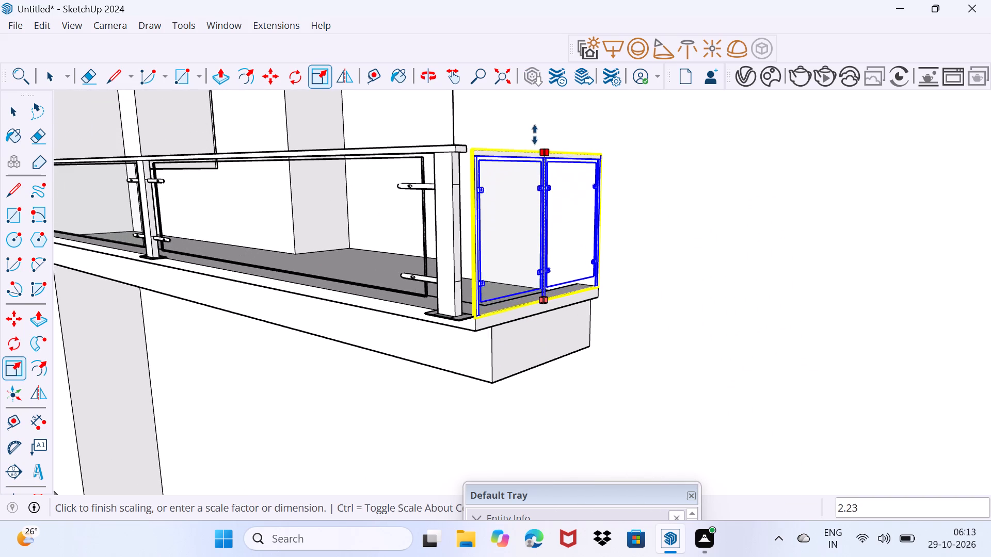
{"action": "left_click", "coordinate": [532, 140]}
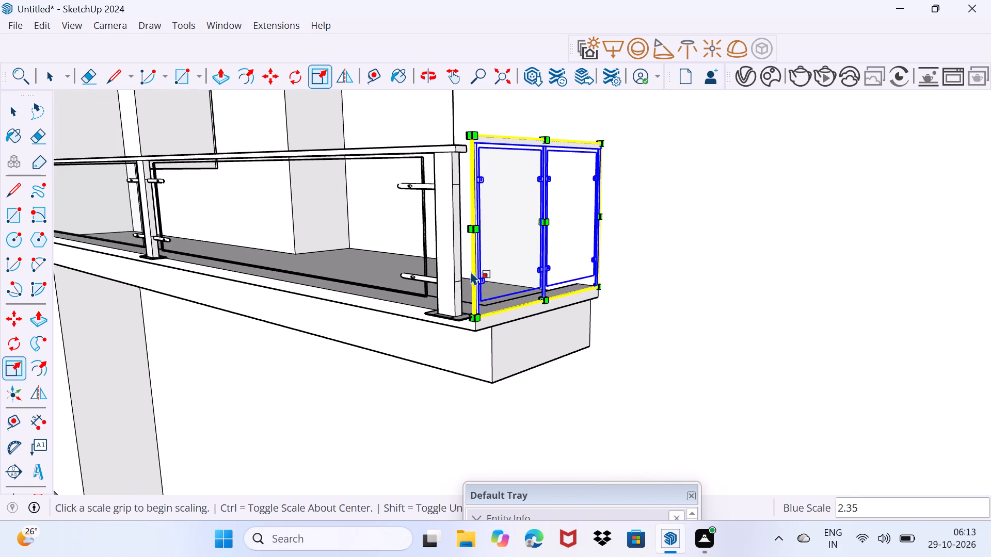
Move the front railing 3 15/16" by its post's base corner to the end railing's foot at the ledge corner, and deselect it.
{"action": "scroll", "coordinate": [452, 288], "scroll_direction": "up", "scroll_amount": 4}
{"action": "key", "text": "space"}
{"action": "left_click", "coordinate": [455, 299]}
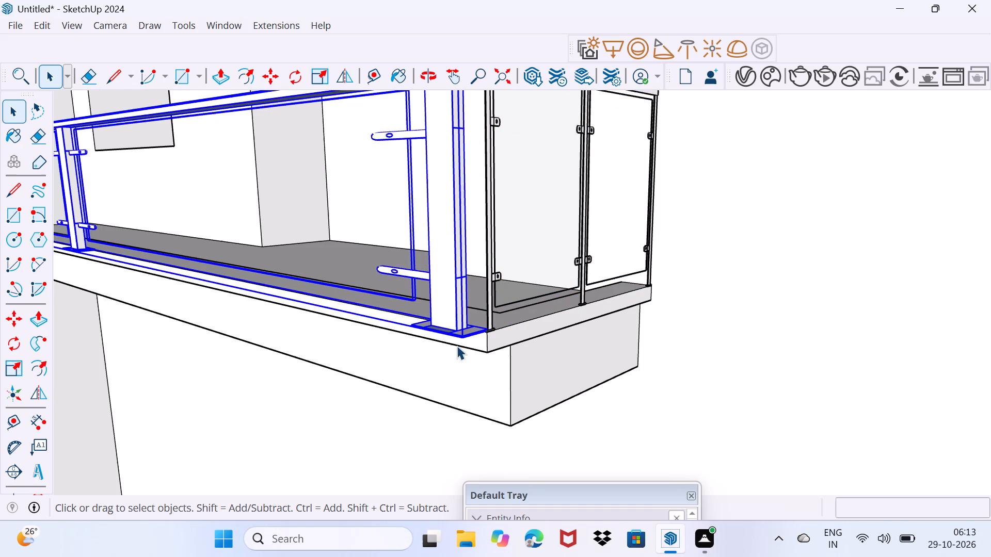
{"action": "key", "text": "m"}
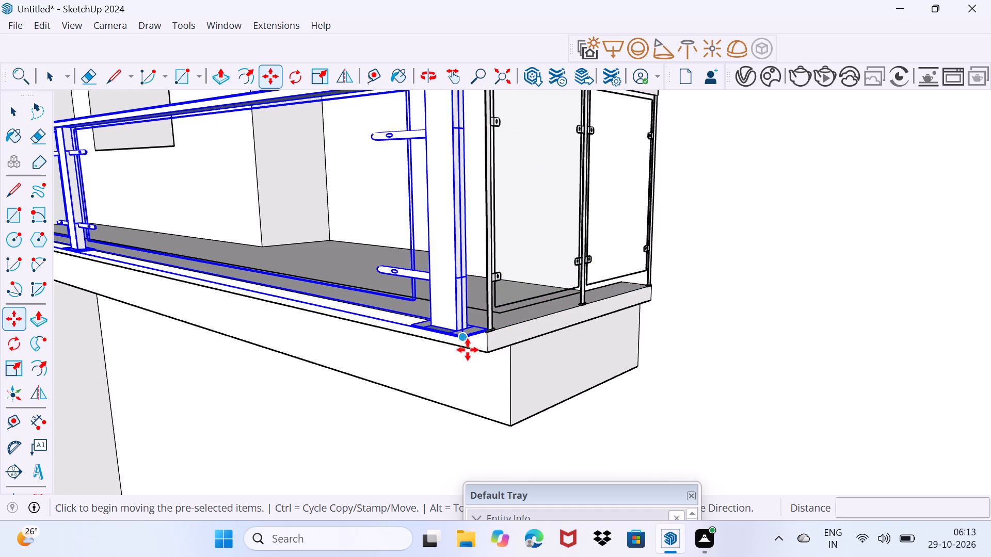
{"action": "left_click", "coordinate": [465, 341]}
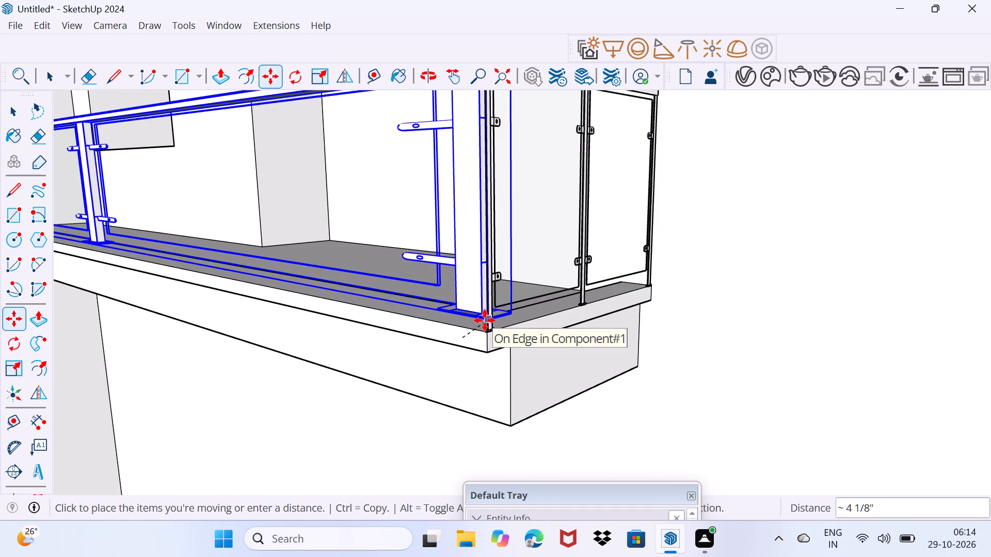
{"action": "left_click", "coordinate": [485, 328]}
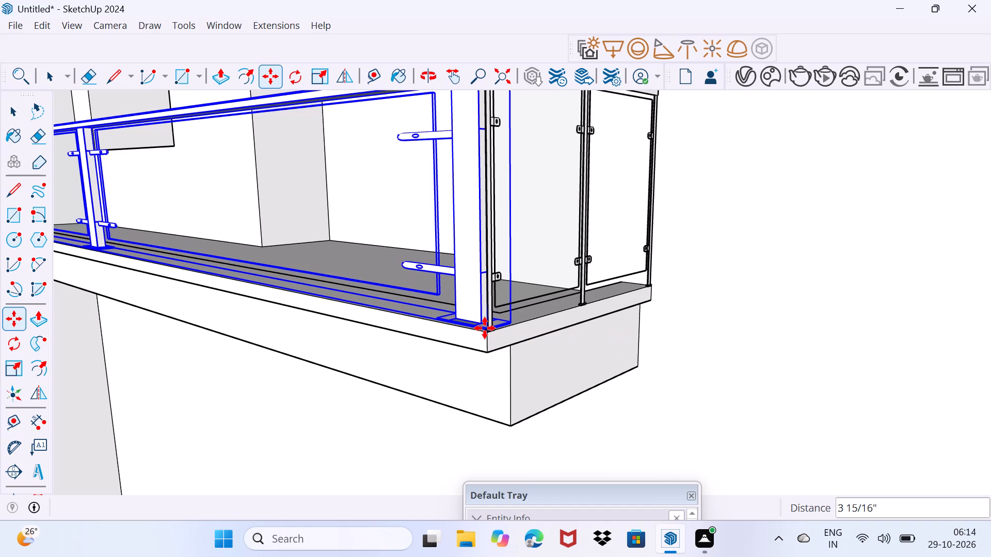
{"action": "key", "text": "space"}
{"action": "left_click", "coordinate": [449, 374]}
{"action": "scroll", "coordinate": [407, 351], "scroll_direction": "down", "scroll_amount": 5}
{"action": "left_click_drag", "start_coordinate": [402, 371], "coordinate": [415, 355]}
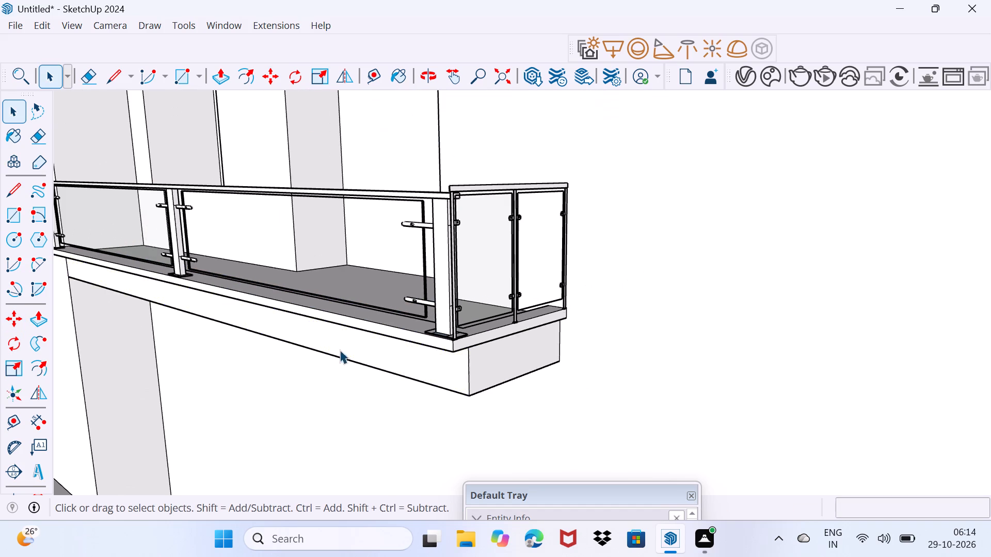
Move the front railing by its base corner at the end opposite the end railing onto the ledge's end edge, and deselect everything.
{"action": "scroll", "coordinate": [333, 350], "scroll_direction": "down", "scroll_amount": 9}
{"action": "middle_click_drag", "start_coordinate": [234, 395], "coordinate": [520, 366]}
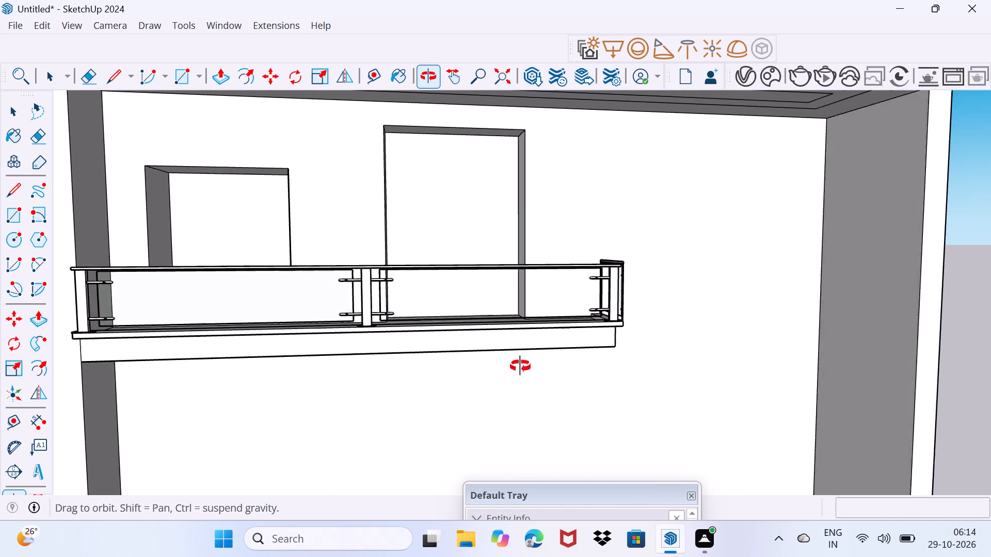
{"action": "middle_click_drag", "start_coordinate": [520, 366], "coordinate": [587, 369]}
{"action": "scroll", "coordinate": [251, 366], "scroll_direction": "up", "scroll_amount": 3}
{"action": "scroll", "coordinate": [326, 362], "scroll_direction": "up", "scroll_amount": 5}
{"action": "scroll", "coordinate": [276, 372], "scroll_direction": "up", "scroll_amount": 3}
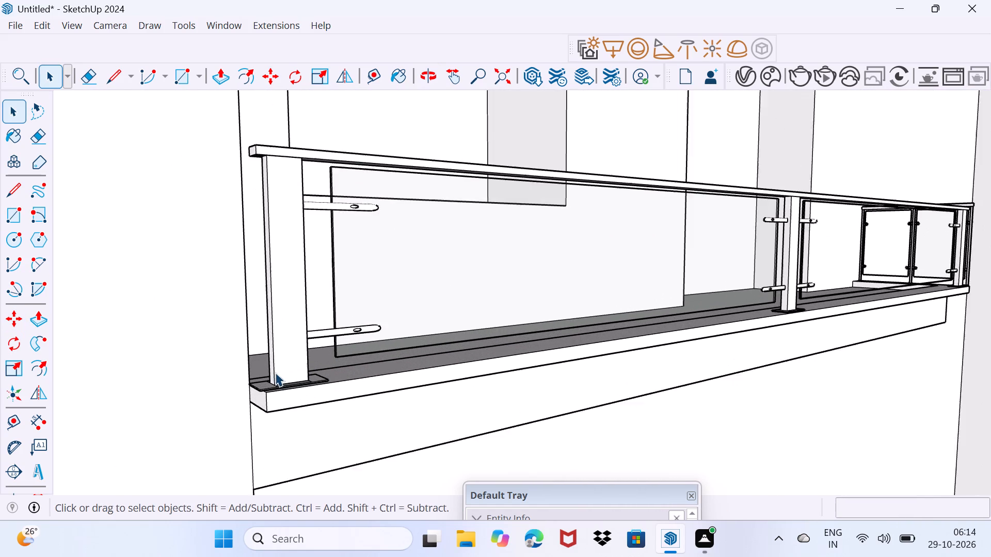
{"action": "left_click", "coordinate": [275, 372]}
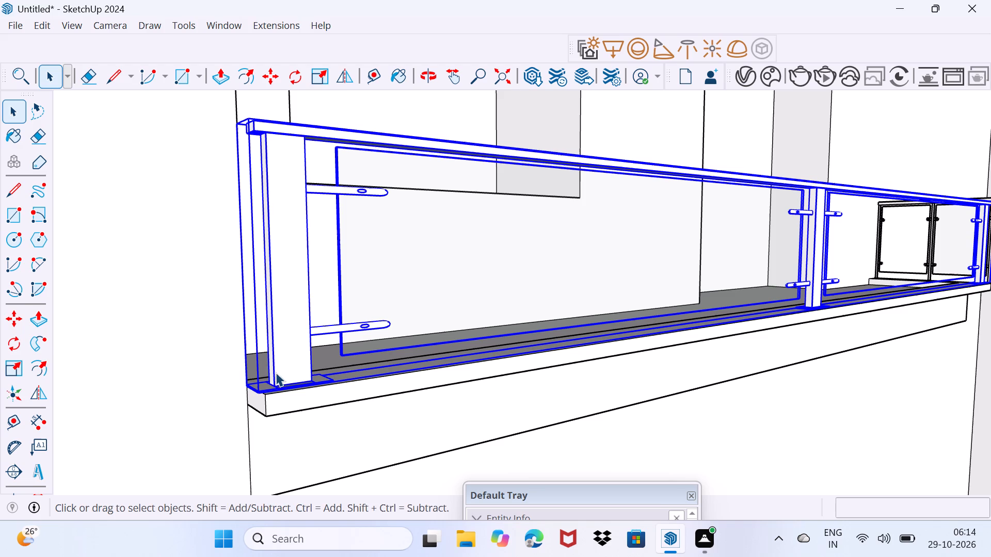
{"action": "key", "text": "m"}
{"action": "left_click", "coordinate": [259, 392]}
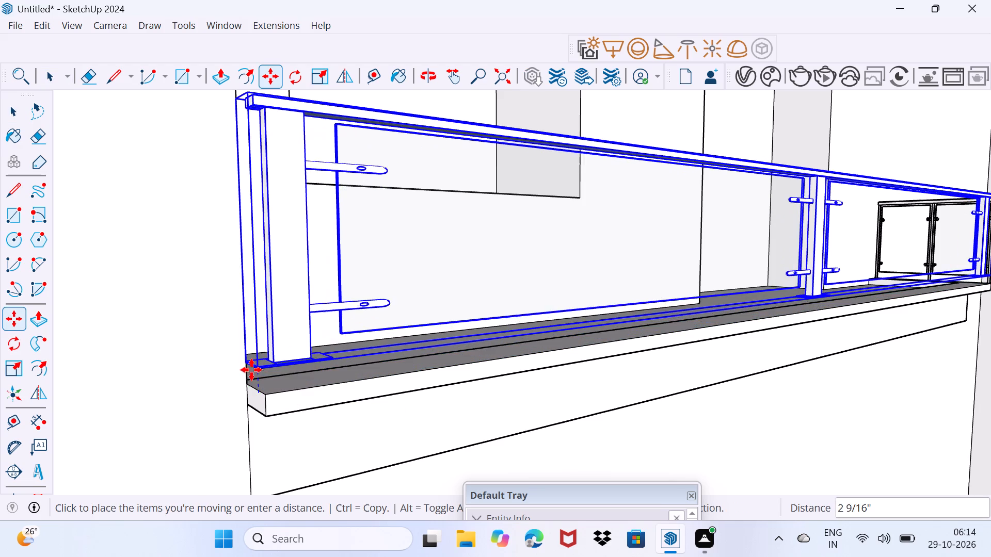
{"action": "scroll", "coordinate": [255, 383], "scroll_direction": "up", "scroll_amount": 12}
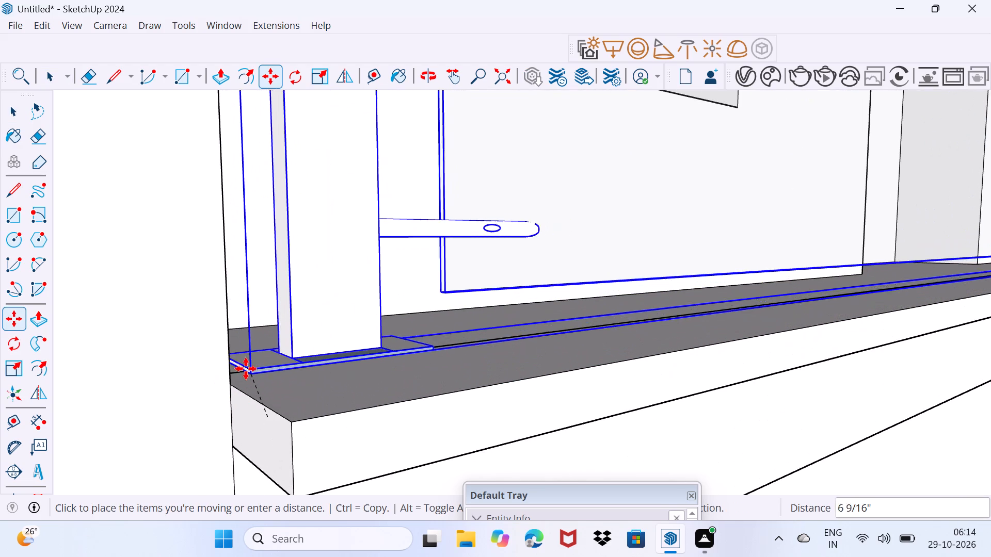
{"action": "left_click", "coordinate": [237, 388]}
{"action": "key", "text": "space"}
{"action": "left_click_drag", "start_coordinate": [247, 412], "coordinate": [250, 404]}
{"action": "scroll", "coordinate": [251, 351], "scroll_direction": "down", "scroll_amount": 10}
{"action": "left_click", "coordinate": [261, 405]}
{"action": "scroll", "coordinate": [254, 388], "scroll_direction": "down", "scroll_amount": 10}
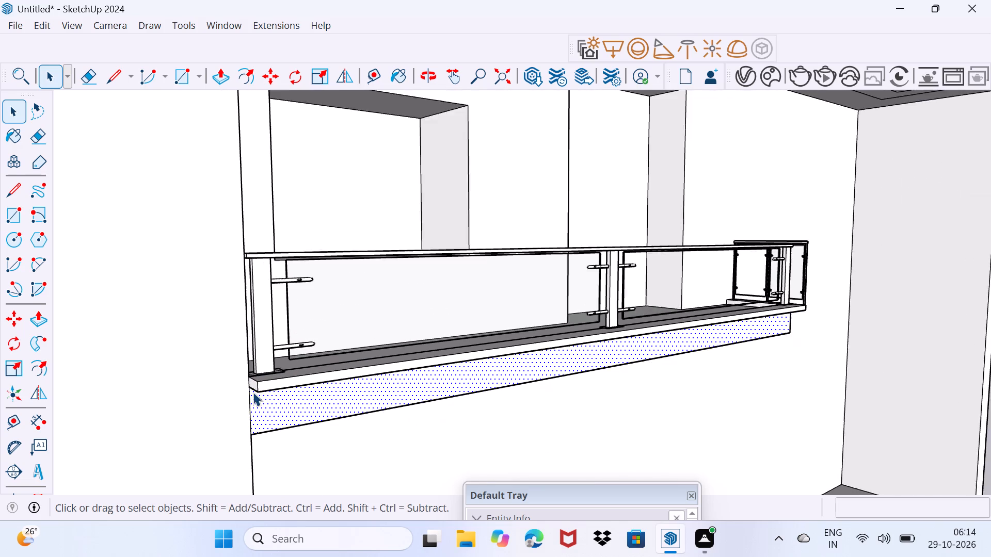
{"action": "left_click_drag", "start_coordinate": [267, 447], "coordinate": [309, 384]}
Open the 3D Warehouse.
{"action": "middle_click_drag", "start_coordinate": [599, 341], "coordinate": [224, 349]}
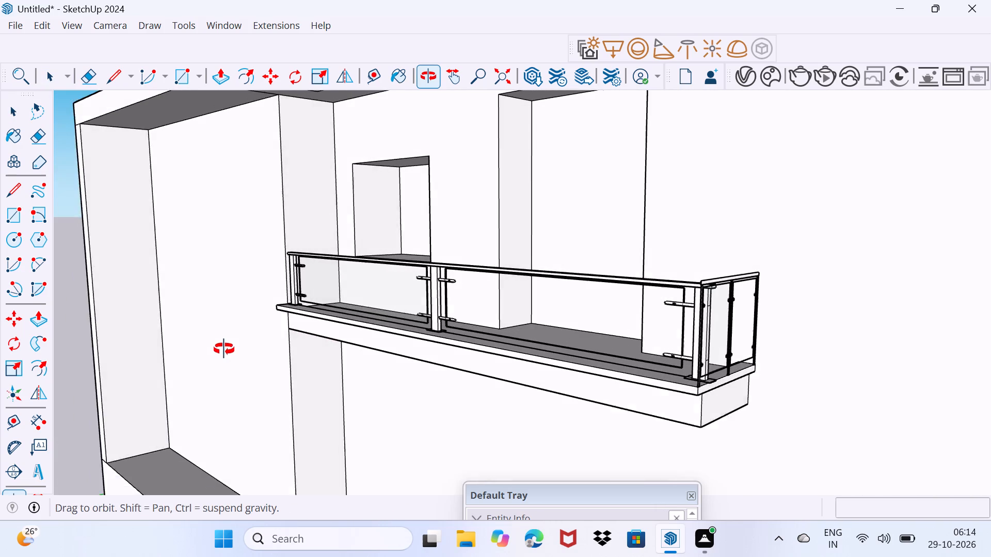
{"action": "middle_click_drag", "start_coordinate": [224, 349], "coordinate": [494, 320]}
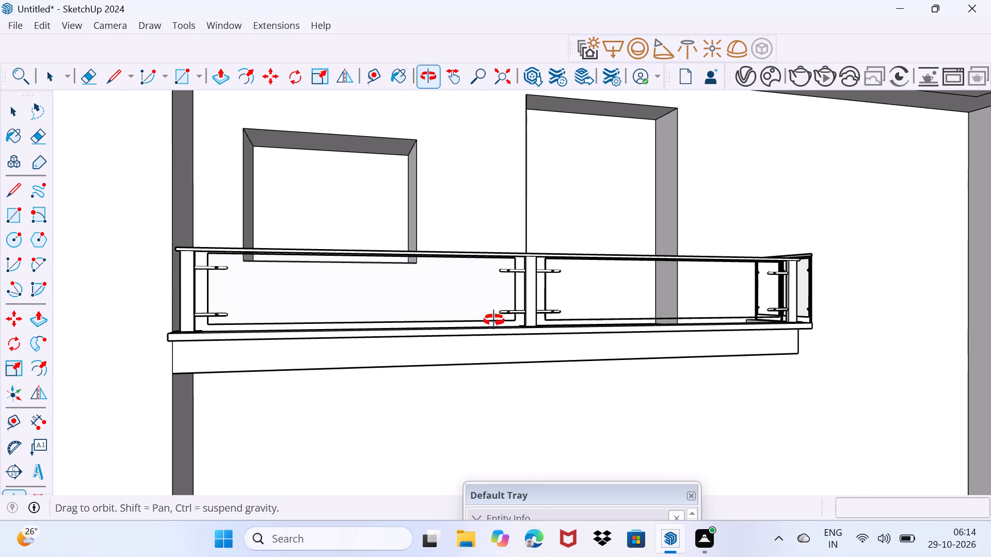
{"action": "middle_click_drag", "start_coordinate": [494, 320], "coordinate": [482, 400]}
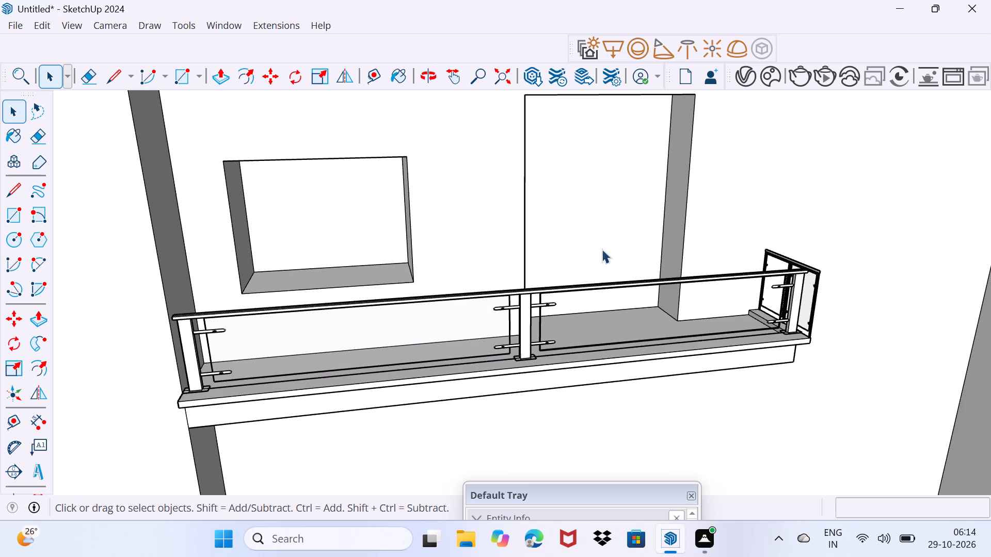
{"action": "left_click", "coordinate": [227, 22]}
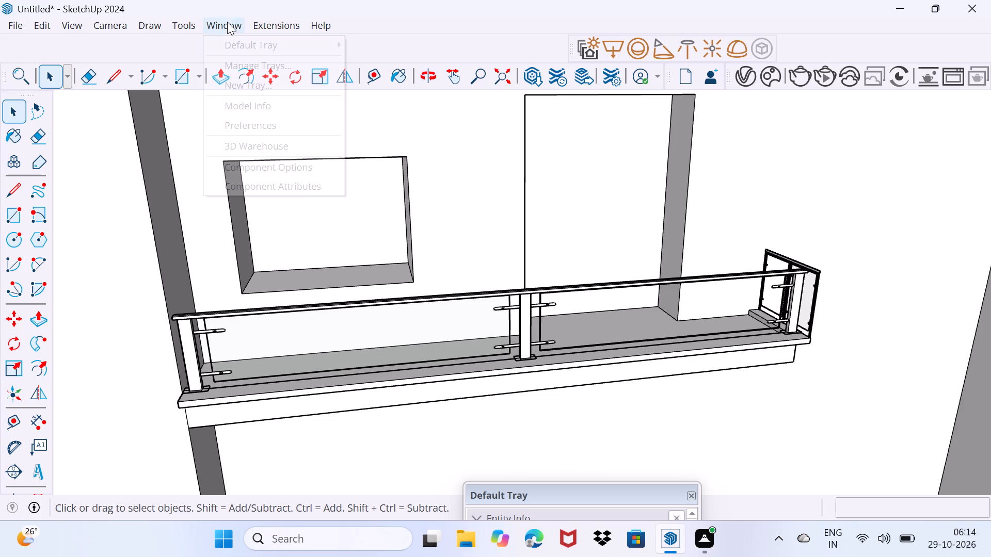
{"action": "left_click", "coordinate": [265, 146]}
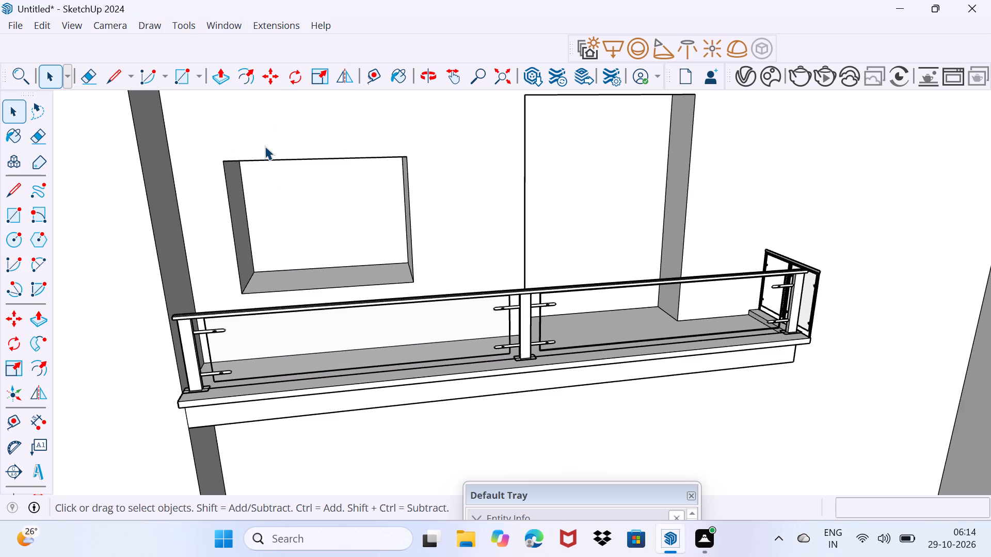
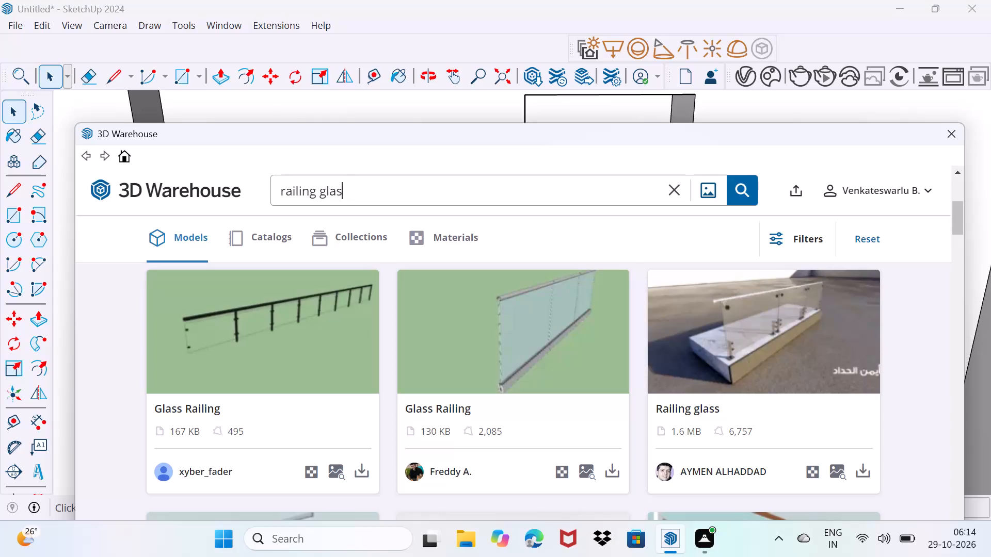
Search the 3D Warehouse models for "doors".
{"action": "type", "text": "doo"}
{"action": "type", "text": "re"}
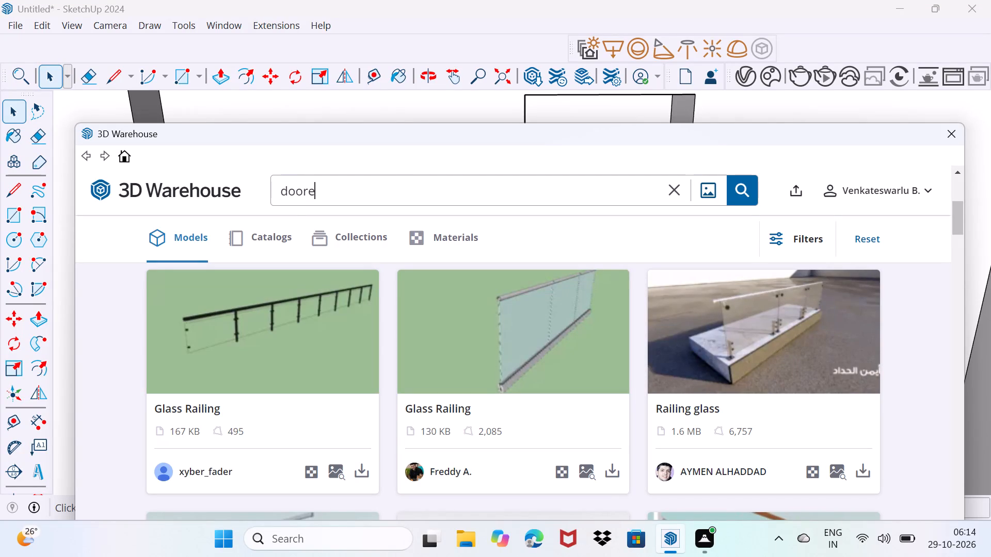
{"action": "key", "text": "BackSpace"}
{"action": "key", "text": "s"}
{"action": "key", "text": "Return"}
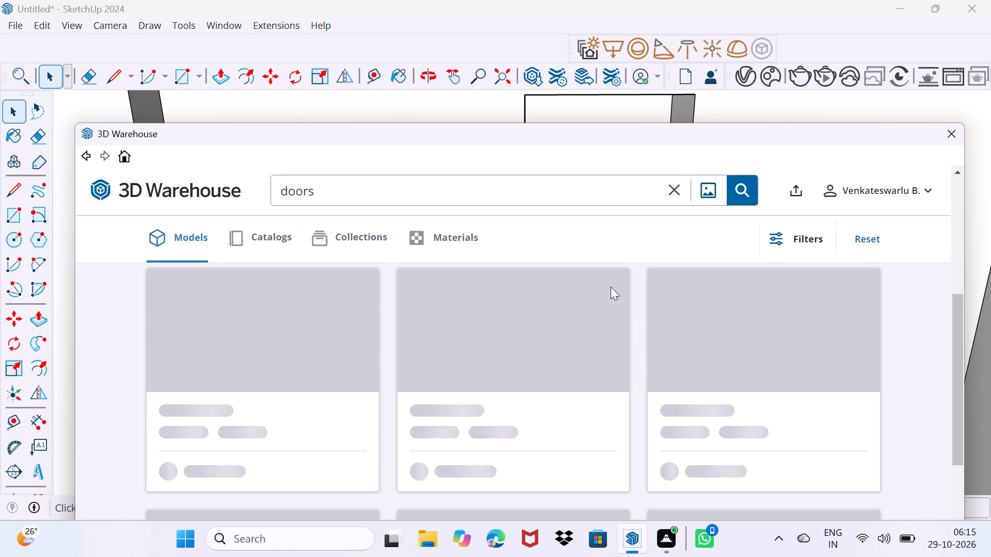
Find the 204 KB black Door with horizontal light strips and a long vertical handle, and load it directly into the model.
{"action": "scroll", "coordinate": [611, 287], "scroll_direction": "down", "scroll_amount": 2}
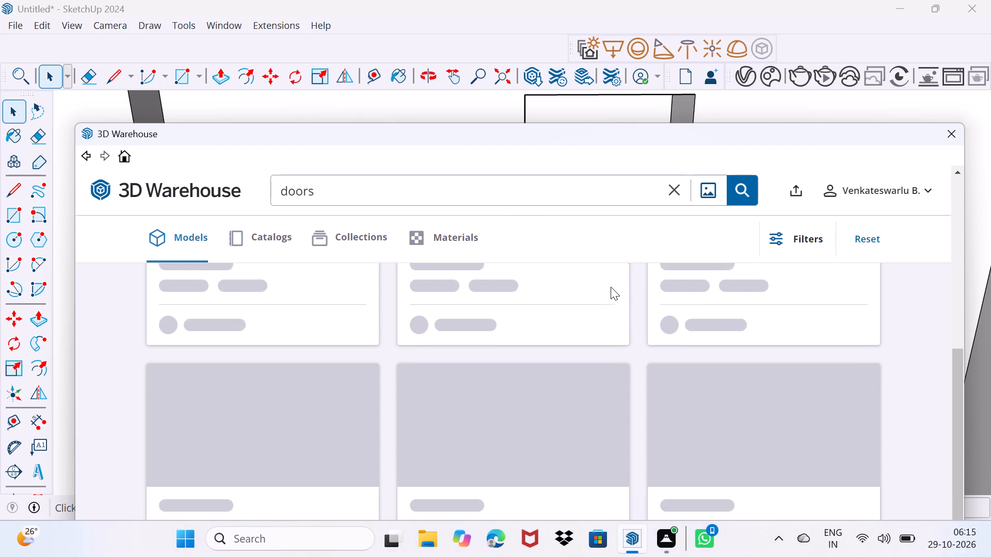
{"action": "scroll", "coordinate": [611, 287], "scroll_direction": "up", "scroll_amount": 3}
{"action": "scroll", "coordinate": [611, 287], "scroll_direction": "down", "scroll_amount": 2}
{"action": "scroll", "coordinate": [611, 287], "scroll_direction": "up", "scroll_amount": 1}
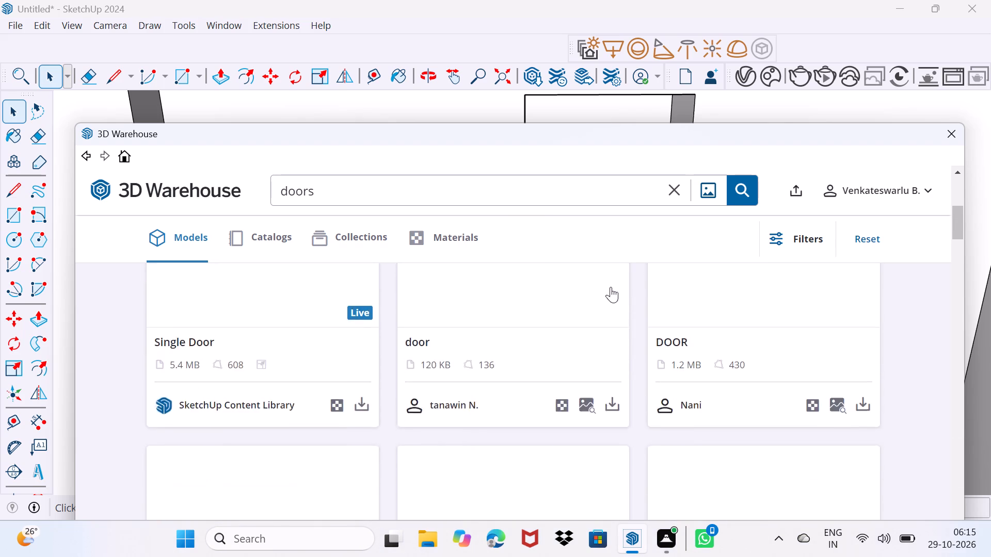
{"action": "scroll", "coordinate": [611, 287], "scroll_direction": "up", "scroll_amount": 2}
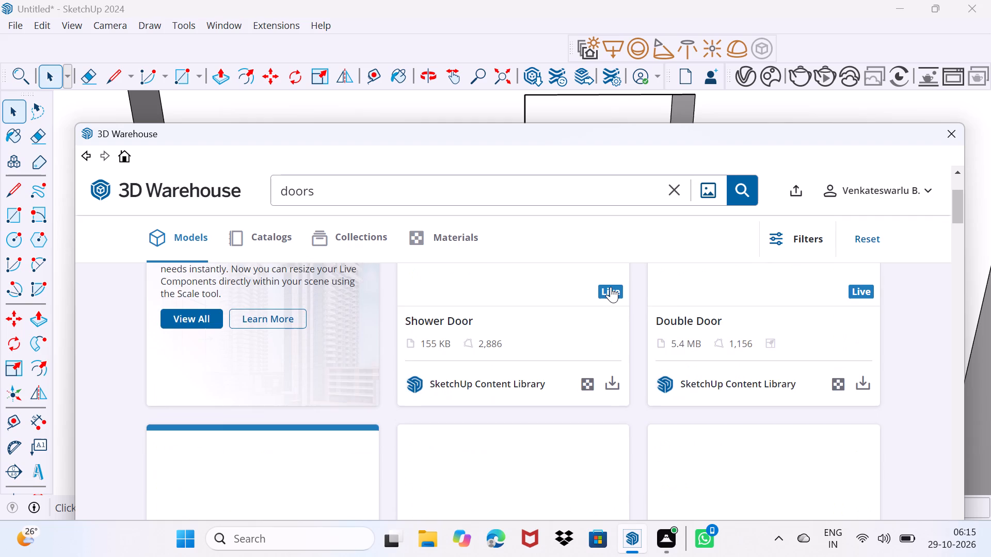
{"action": "scroll", "coordinate": [611, 287], "scroll_direction": "down", "scroll_amount": 2}
{"action": "scroll", "coordinate": [611, 287], "scroll_direction": "up", "scroll_amount": 6}
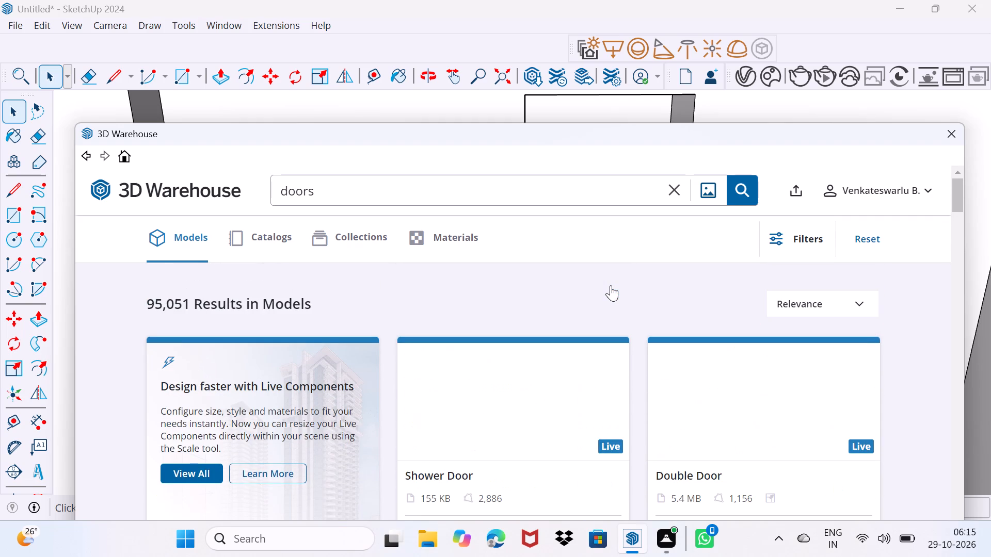
{"action": "scroll", "coordinate": [611, 285], "scroll_direction": "down", "scroll_amount": 3}
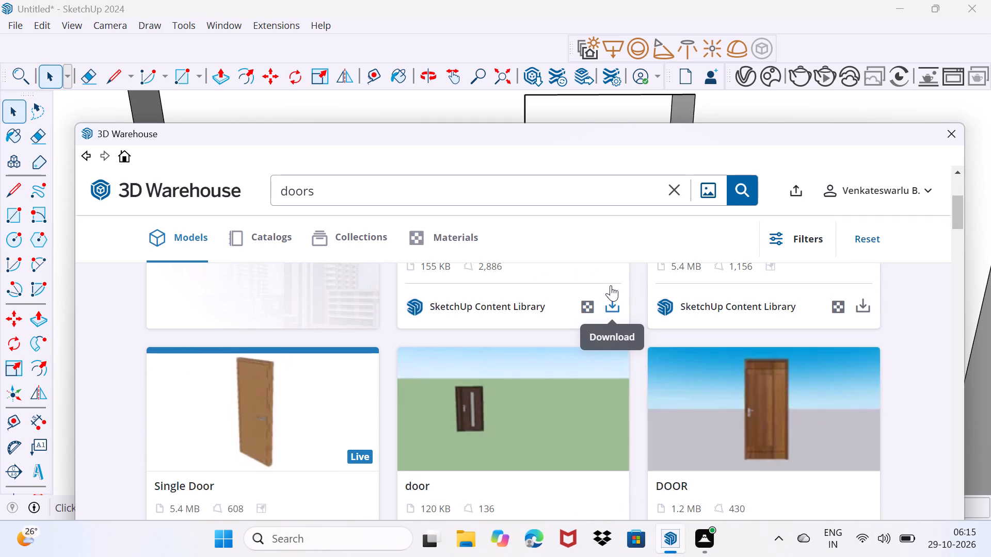
{"action": "scroll", "coordinate": [611, 285], "scroll_direction": "down", "scroll_amount": 8}
{"action": "scroll", "coordinate": [611, 285], "scroll_direction": "up", "scroll_amount": 4}
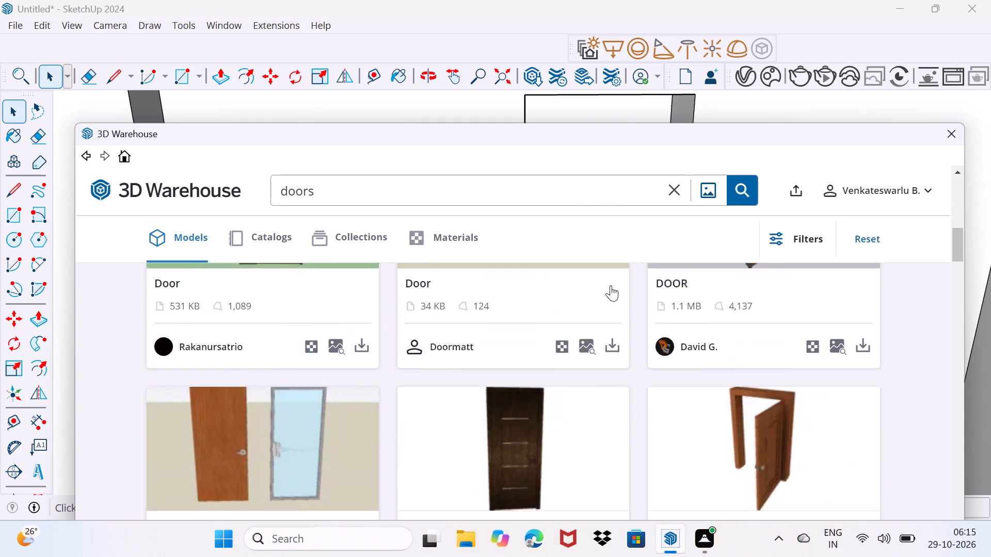
{"action": "scroll", "coordinate": [611, 285], "scroll_direction": "down", "scroll_amount": 11}
{"action": "scroll", "coordinate": [611, 285], "scroll_direction": "up", "scroll_amount": 3}
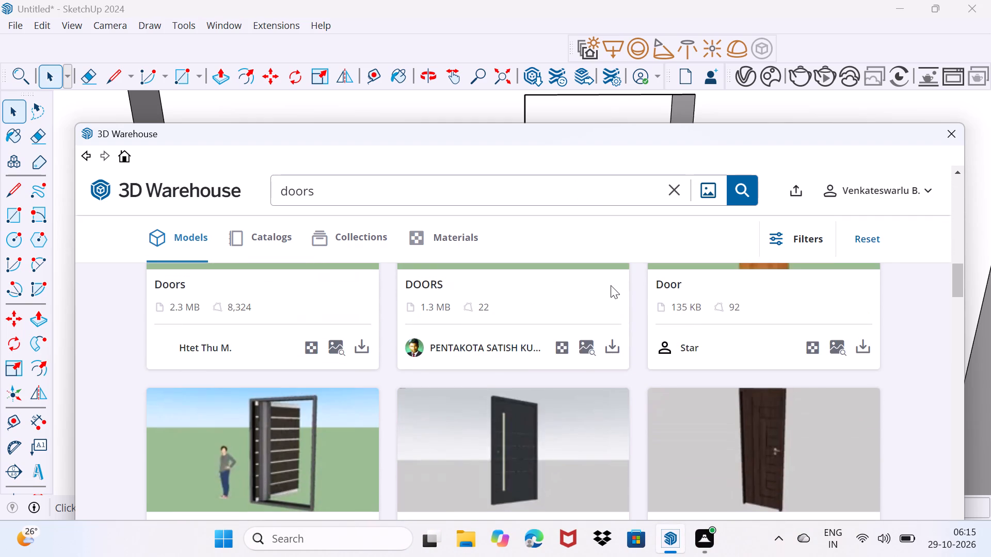
{"action": "scroll", "coordinate": [611, 285], "scroll_direction": "down", "scroll_amount": 2}
{"action": "scroll", "coordinate": [611, 285], "scroll_direction": "up", "scroll_amount": 1}
{"action": "scroll", "coordinate": [611, 285], "scroll_direction": "down", "scroll_amount": 3}
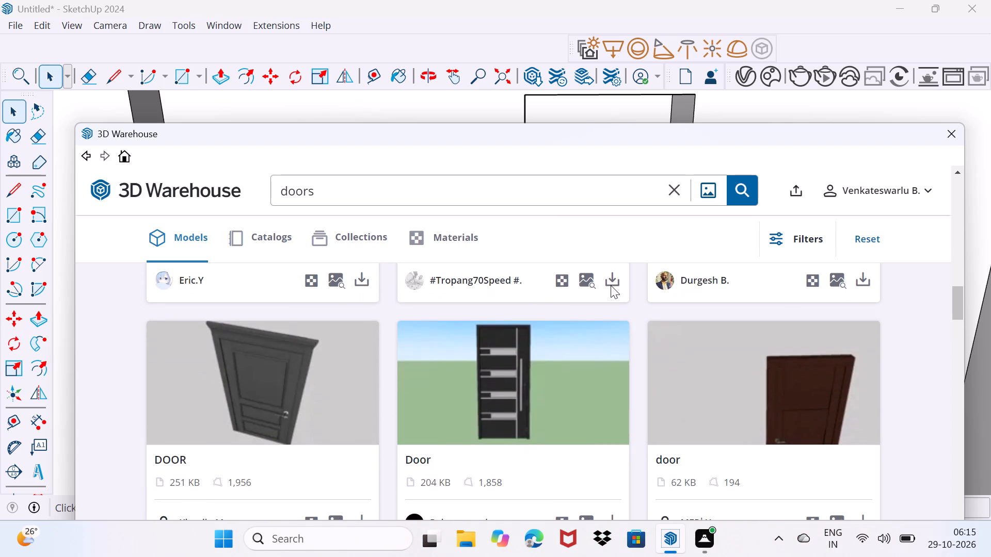
{"action": "scroll", "coordinate": [611, 286], "scroll_direction": "down", "scroll_amount": 3}
{"action": "scroll", "coordinate": [611, 287], "scroll_direction": "up", "scroll_amount": 2}
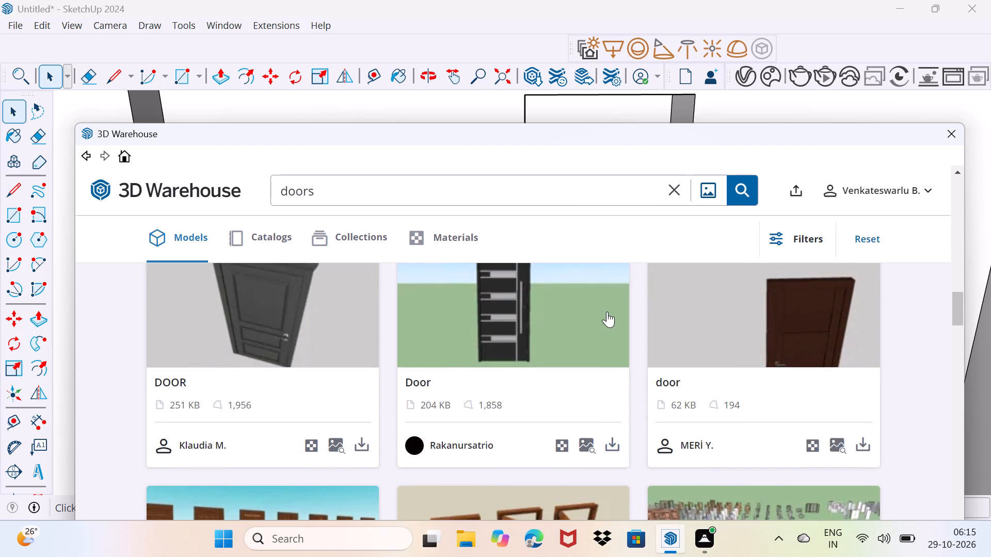
{"action": "scroll", "coordinate": [607, 312], "scroll_direction": "down", "scroll_amount": 1}
{"action": "left_click", "coordinate": [610, 370]}
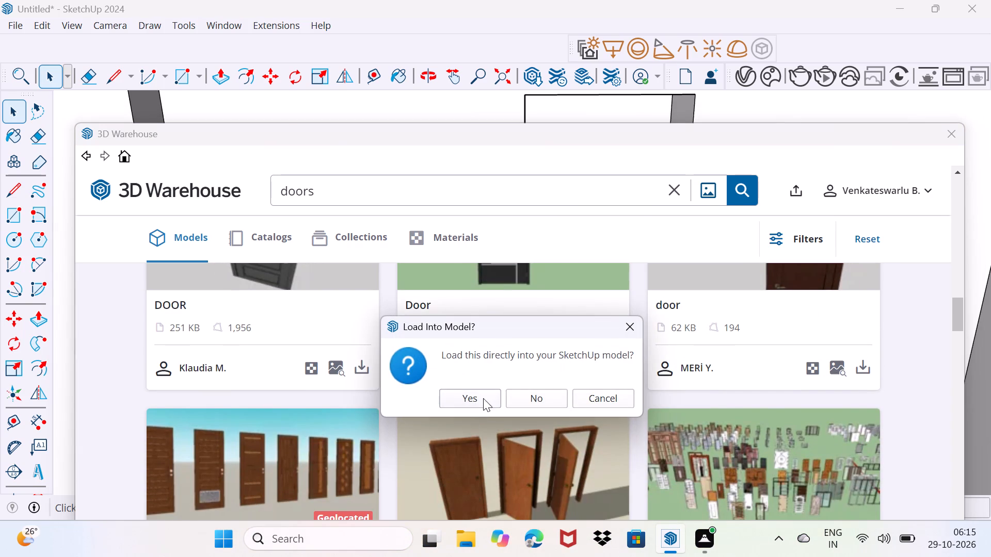
{"action": "left_click", "coordinate": [474, 399]}
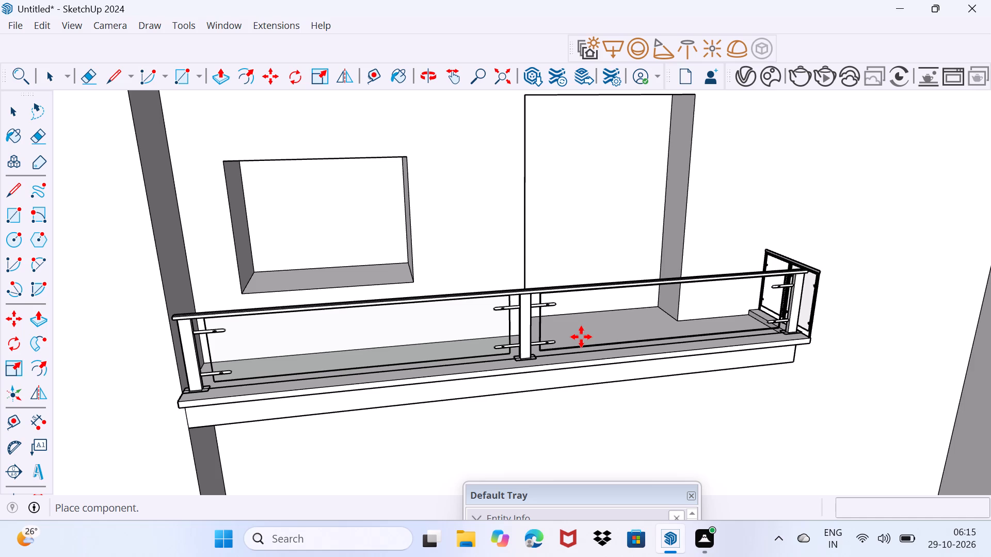
Place the loaded black door on the balcony, standing at the doorway opening behind the front railing.
{"action": "scroll", "coordinate": [692, 232], "scroll_direction": "up", "scroll_amount": 4}
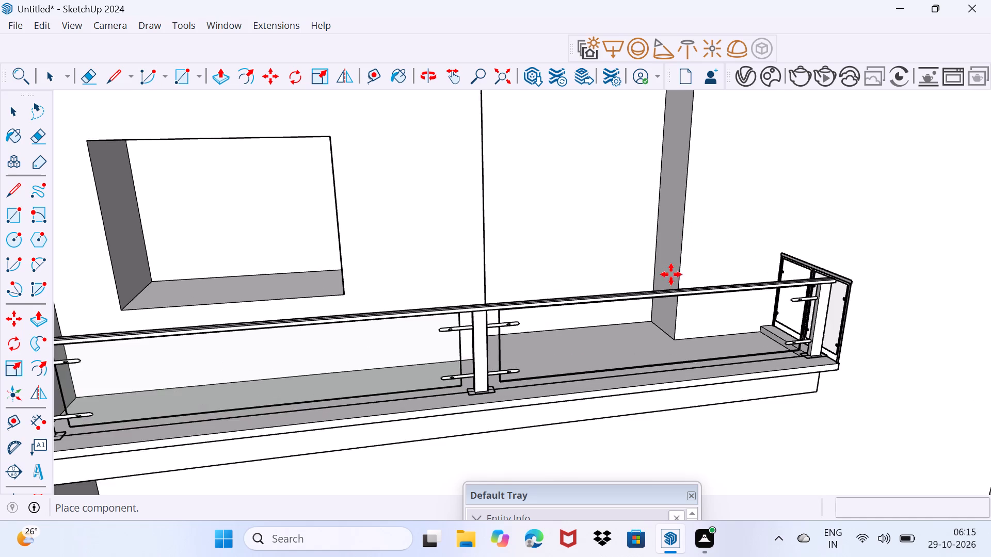
{"action": "scroll", "coordinate": [560, 420], "scroll_direction": "down", "scroll_amount": 4}
{"action": "scroll", "coordinate": [594, 392], "scroll_direction": "down", "scroll_amount": 12}
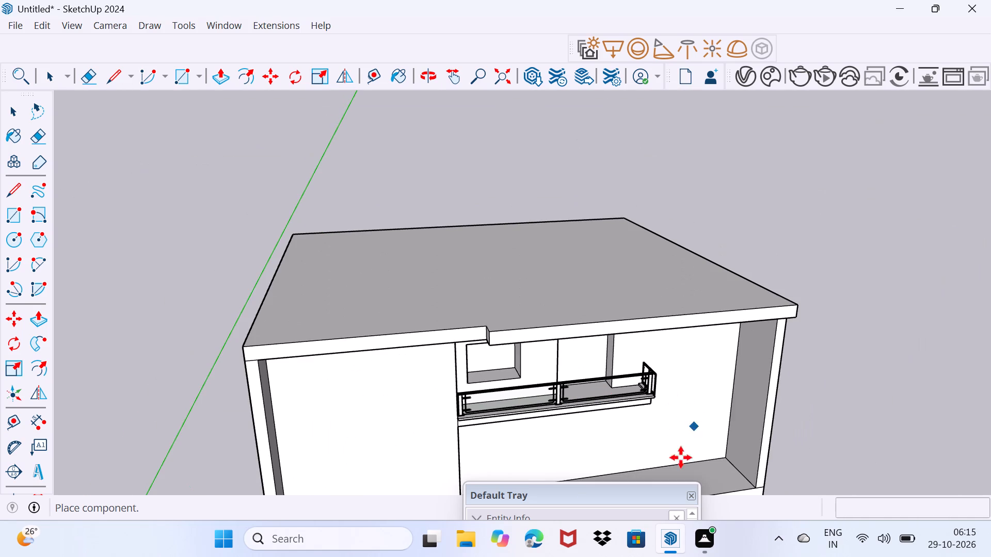
{"action": "scroll", "coordinate": [669, 361], "scroll_direction": "up", "scroll_amount": 3}
{"action": "scroll", "coordinate": [604, 346], "scroll_direction": "up", "scroll_amount": 4}
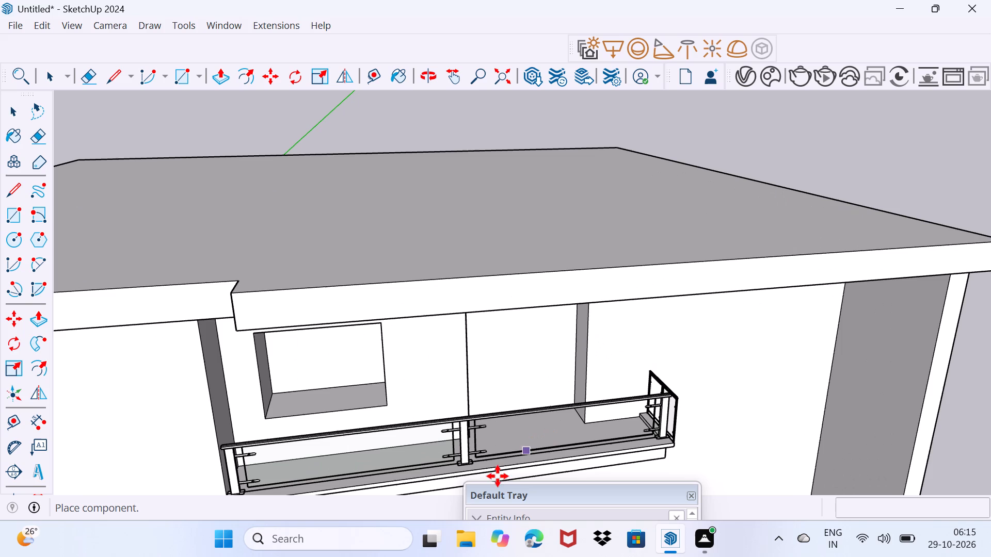
{"action": "left_click", "coordinate": [368, 478]}
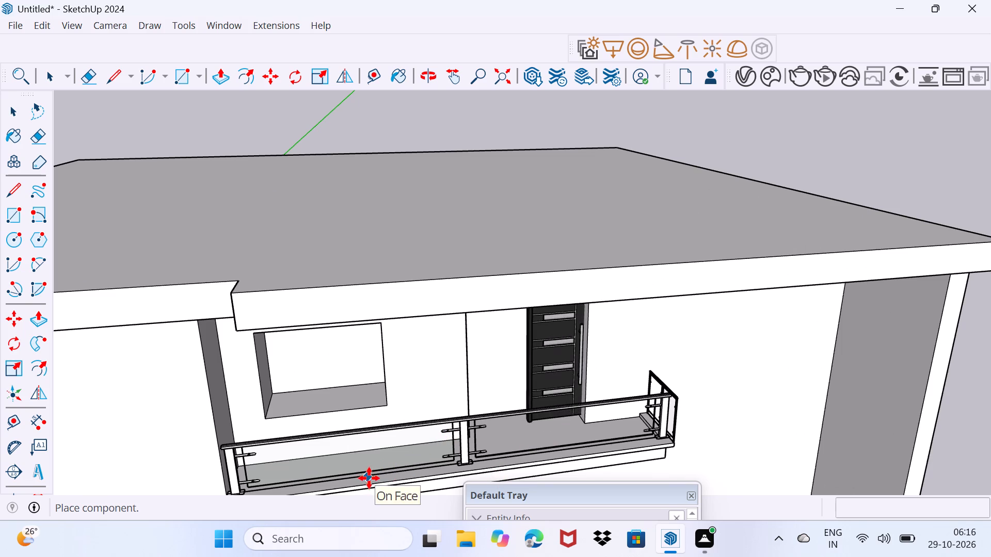
Move the door about 3' 3 7/8" by its bottom corner to the doorway's bottom corner nearest the window opening.
{"action": "scroll", "coordinate": [535, 390], "scroll_direction": "up", "scroll_amount": 6}
{"action": "middle_click_drag", "start_coordinate": [558, 382], "coordinate": [599, 370]}
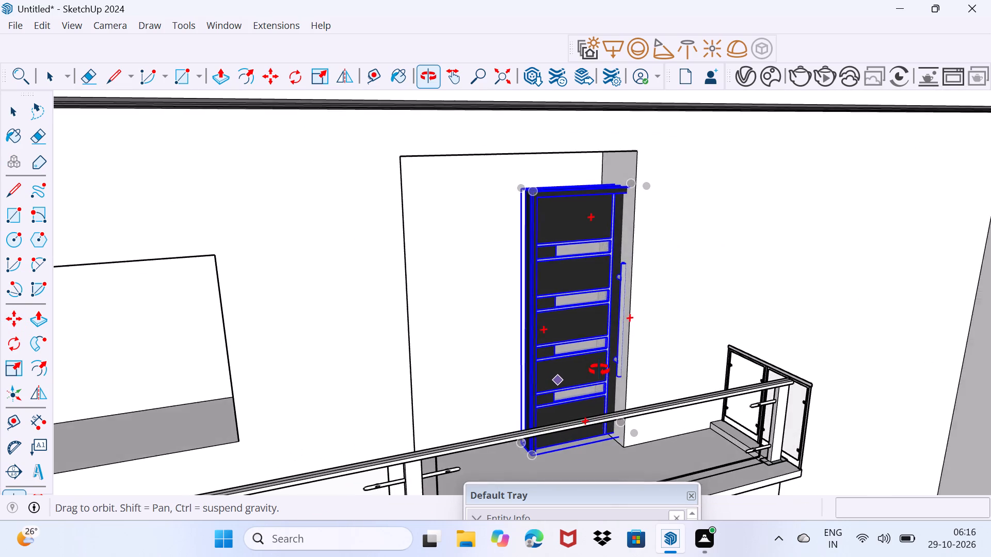
{"action": "middle_click_drag", "start_coordinate": [599, 370], "coordinate": [391, 376]}
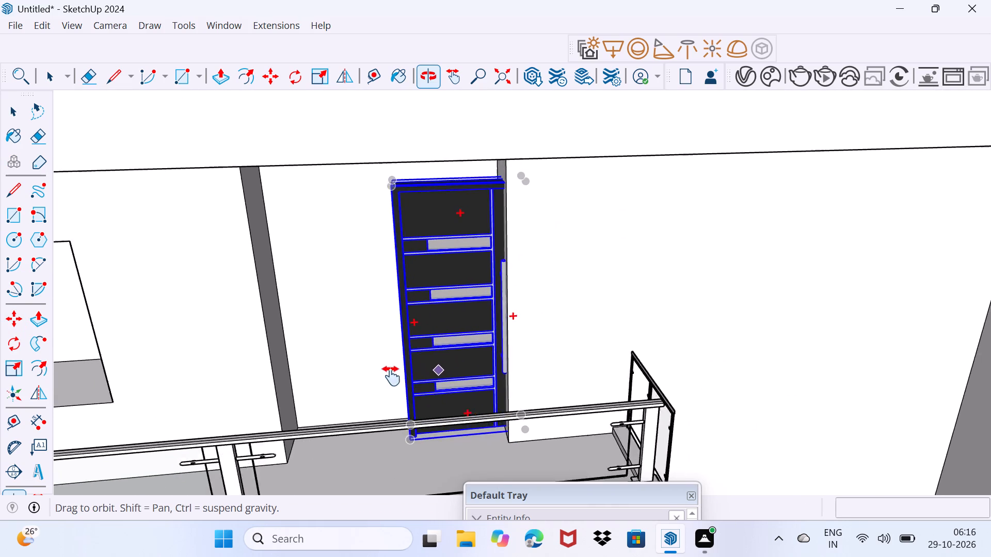
{"action": "middle_click_drag", "start_coordinate": [391, 376], "coordinate": [393, 376]}
{"action": "scroll", "coordinate": [410, 398], "scroll_direction": "up", "scroll_amount": 3}
{"action": "middle_click_drag", "start_coordinate": [412, 390], "coordinate": [425, 405]}
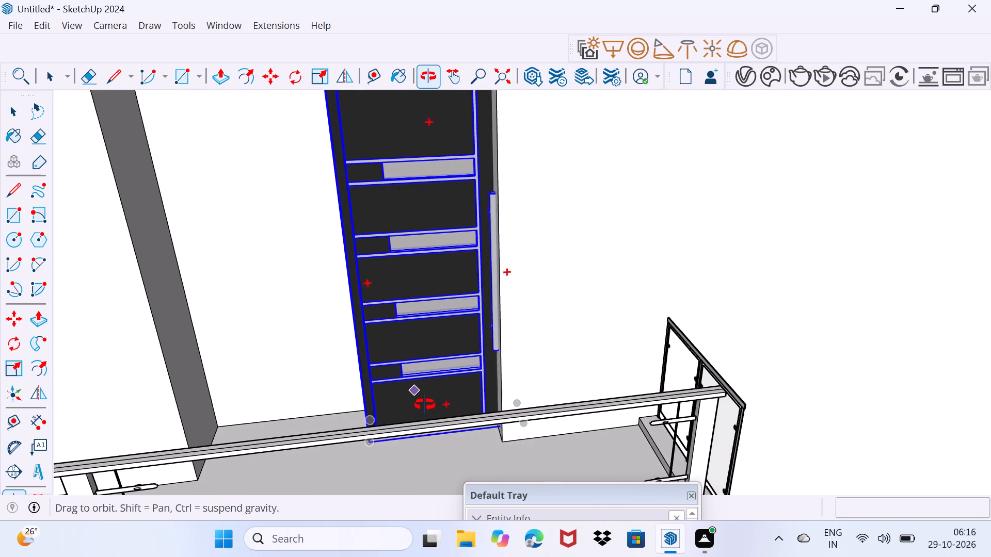
{"action": "middle_click_drag", "start_coordinate": [425, 405], "coordinate": [473, 337]}
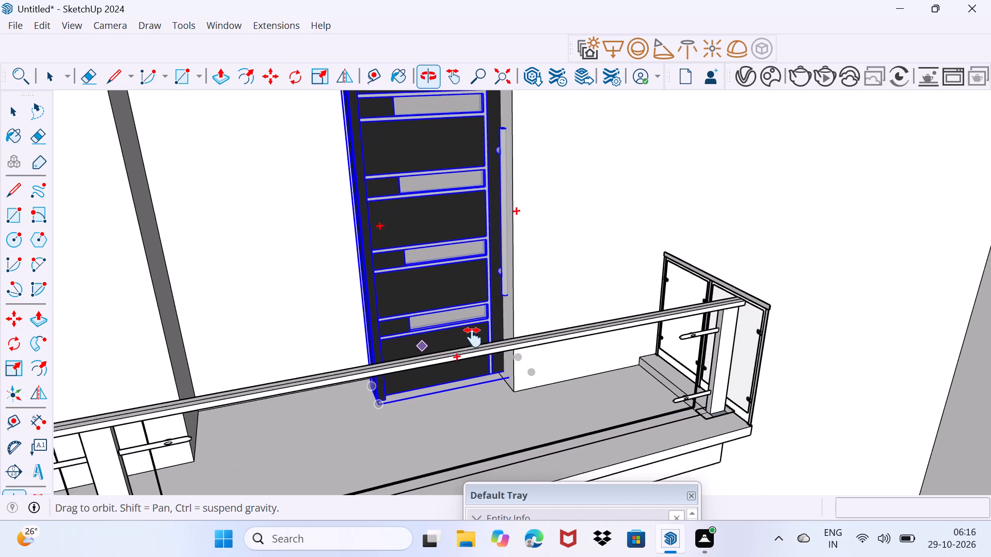
{"action": "middle_click_drag", "start_coordinate": [473, 337], "coordinate": [387, 439]}
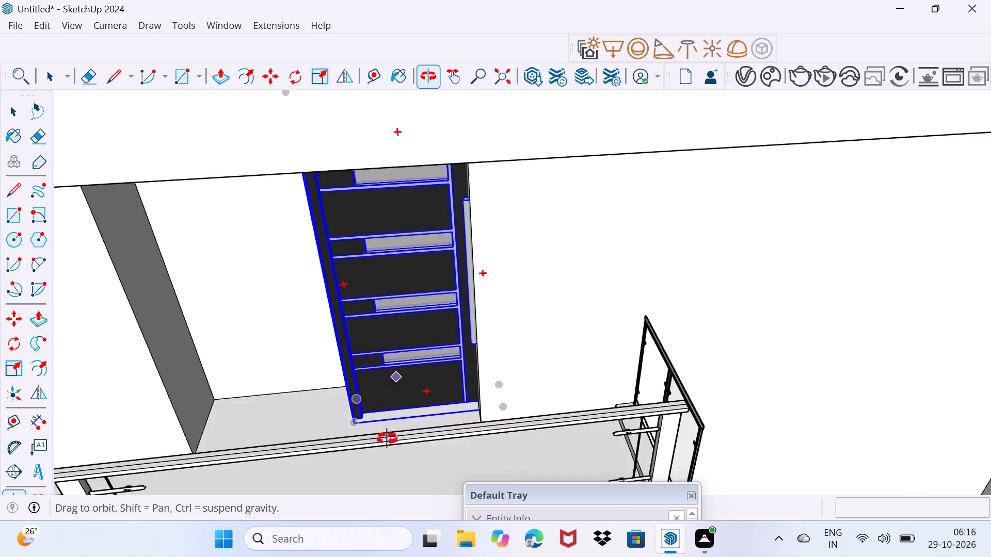
{"action": "middle_click_drag", "start_coordinate": [387, 439], "coordinate": [371, 452]}
{"action": "scroll", "coordinate": [366, 414], "scroll_direction": "up", "scroll_amount": 6}
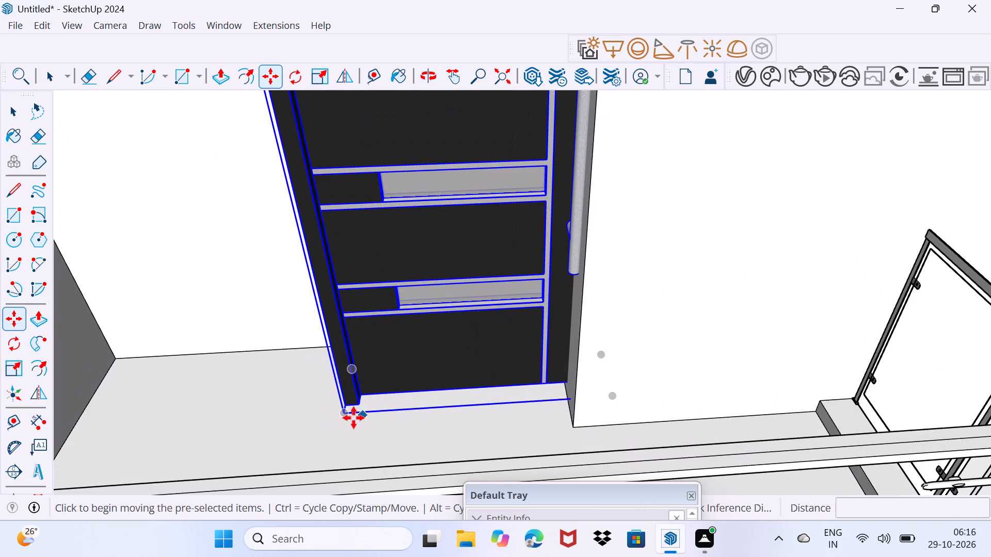
{"action": "left_click", "coordinate": [339, 416]}
{"action": "scroll", "coordinate": [177, 410], "scroll_direction": "down", "scroll_amount": 7}
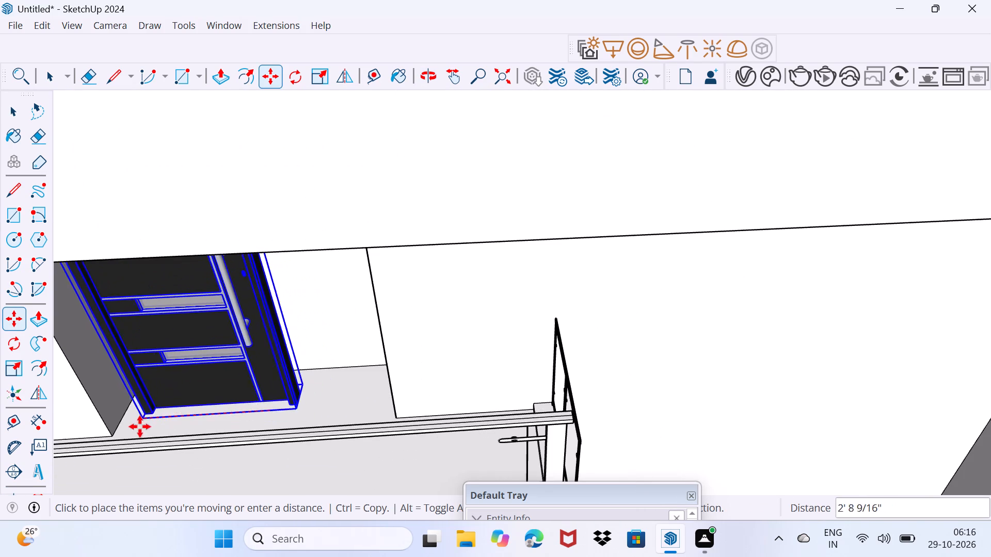
{"action": "left_click", "coordinate": [110, 433]}
Scale the door wider along the red axis by 1.88 from its side middle grip to fill the doorway's width.
{"action": "scroll", "coordinate": [121, 412], "scroll_direction": "up", "scroll_amount": 1}
{"action": "middle_click_drag", "start_coordinate": [142, 406], "coordinate": [195, 376]}
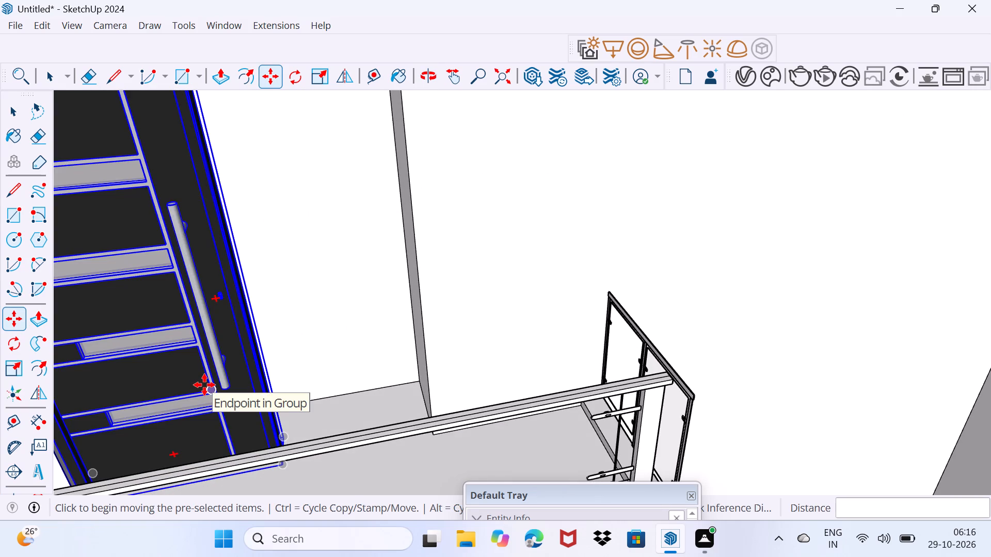
{"action": "scroll", "coordinate": [221, 337], "scroll_direction": "down", "scroll_amount": 2}
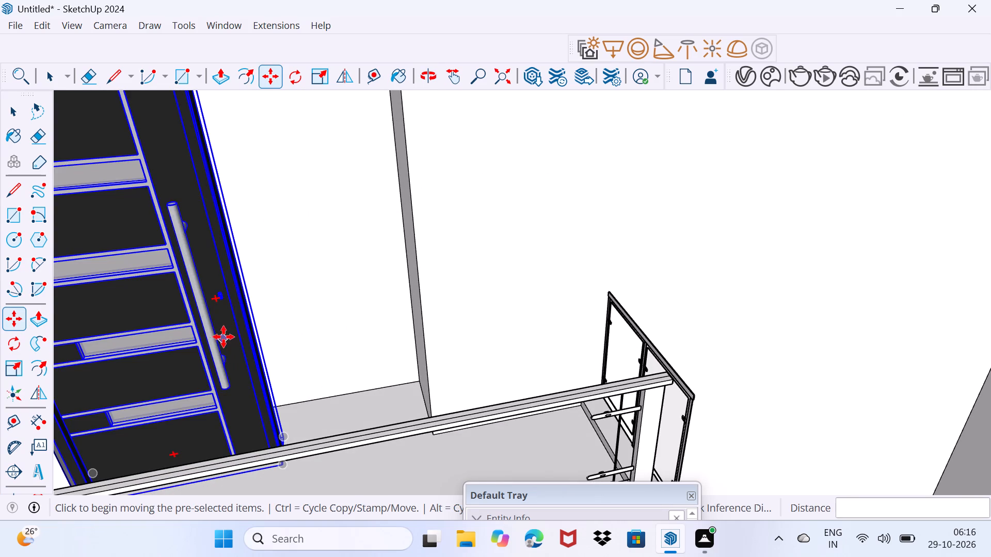
{"action": "scroll", "coordinate": [223, 337], "scroll_direction": "down", "scroll_amount": 3}
{"action": "key", "text": "s"}
{"action": "scroll", "coordinate": [287, 339], "scroll_direction": "up", "scroll_amount": 4}
{"action": "middle_click_drag", "start_coordinate": [271, 349], "coordinate": [157, 348]}
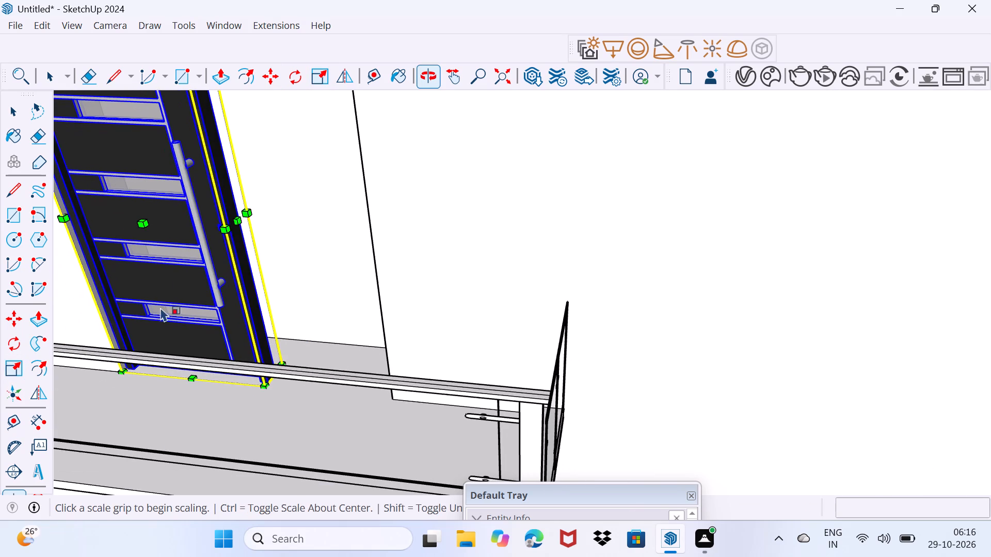
{"action": "left_click", "coordinate": [241, 220]}
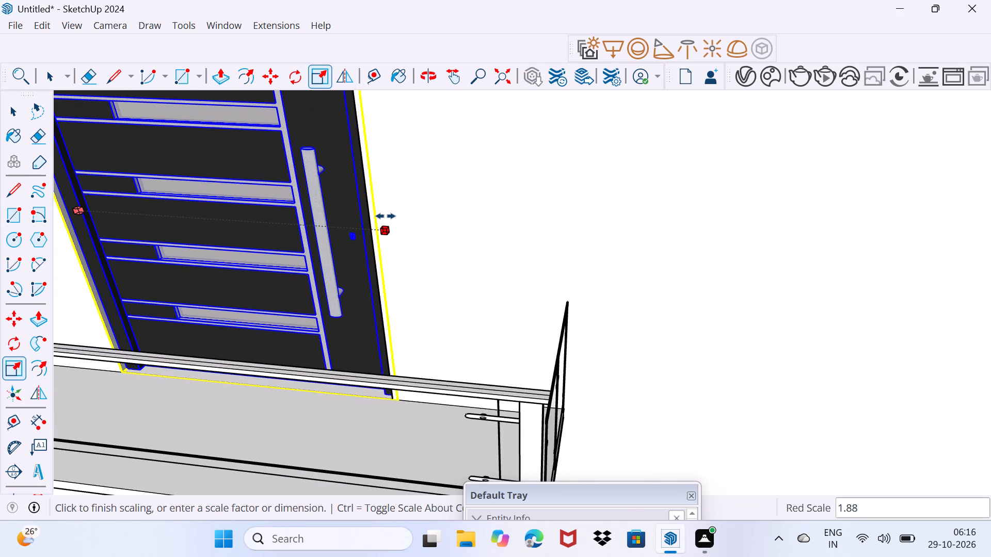
{"action": "left_click", "coordinate": [378, 214]}
Scale the door taller along the blue axis by about 1.16 to the top of the doorway opening, and deselect it.
{"action": "scroll", "coordinate": [316, 227], "scroll_direction": "down", "scroll_amount": 5}
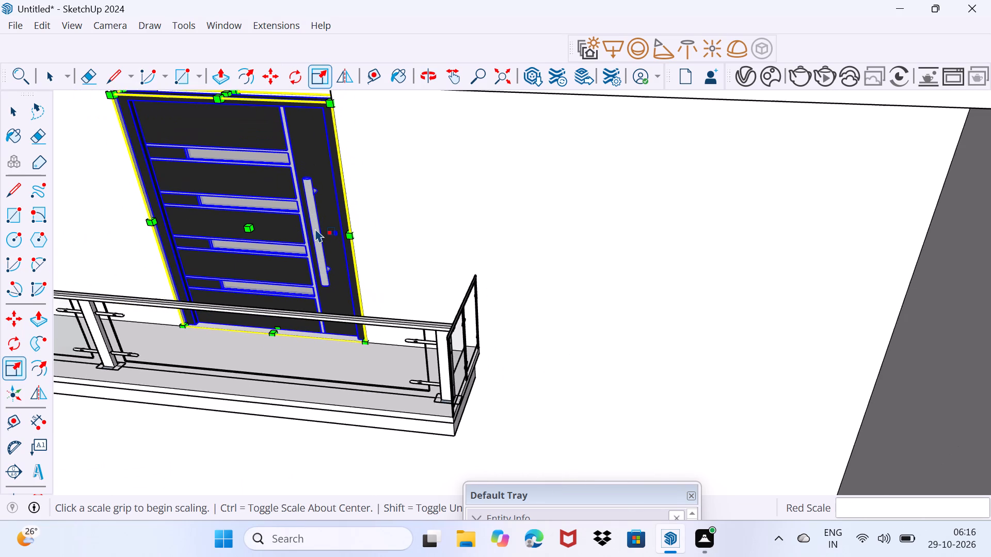
{"action": "middle_click_drag", "start_coordinate": [315, 228], "coordinate": [317, 309]}
{"action": "middle_click_drag", "start_coordinate": [316, 304], "coordinate": [334, 275]}
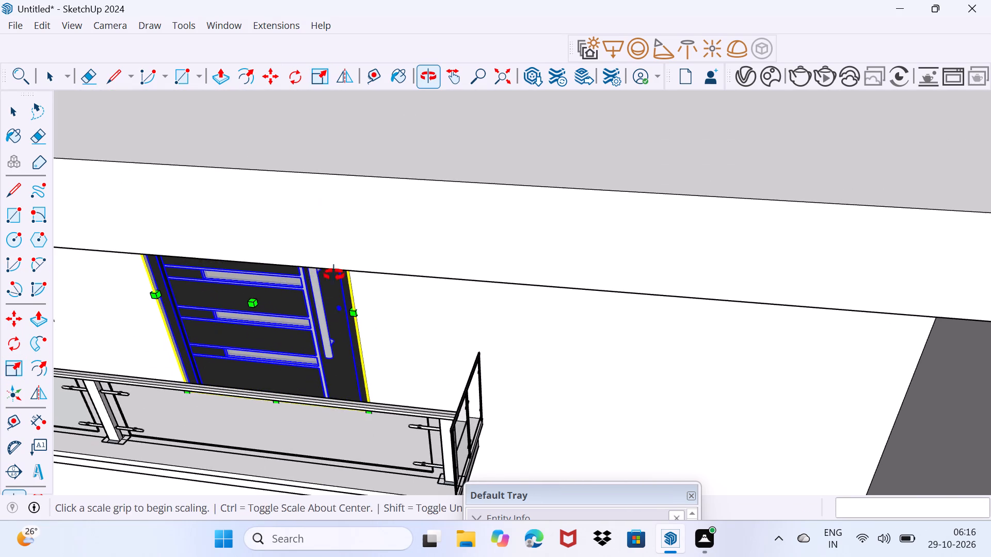
{"action": "middle_click_drag", "start_coordinate": [334, 275], "coordinate": [364, 243]}
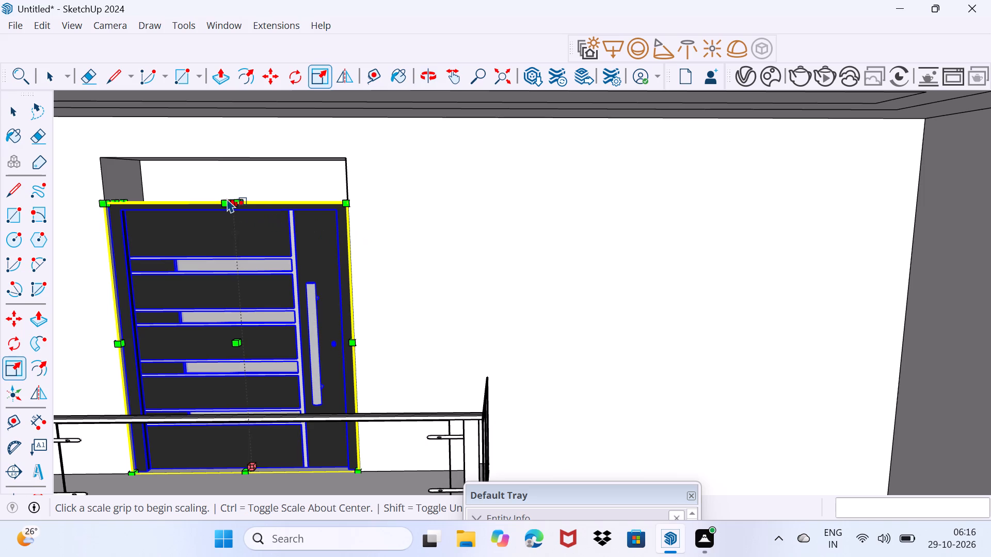
{"action": "left_click", "coordinate": [233, 199]}
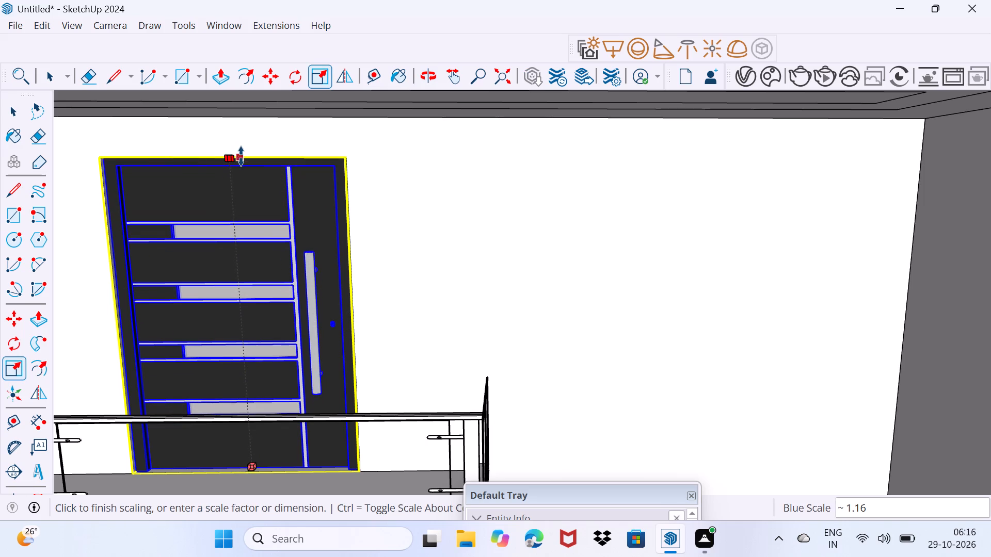
{"action": "left_click", "coordinate": [241, 155]}
{"action": "key", "text": "space"}
{"action": "left_click_drag", "start_coordinate": [249, 270], "coordinate": [278, 223]}
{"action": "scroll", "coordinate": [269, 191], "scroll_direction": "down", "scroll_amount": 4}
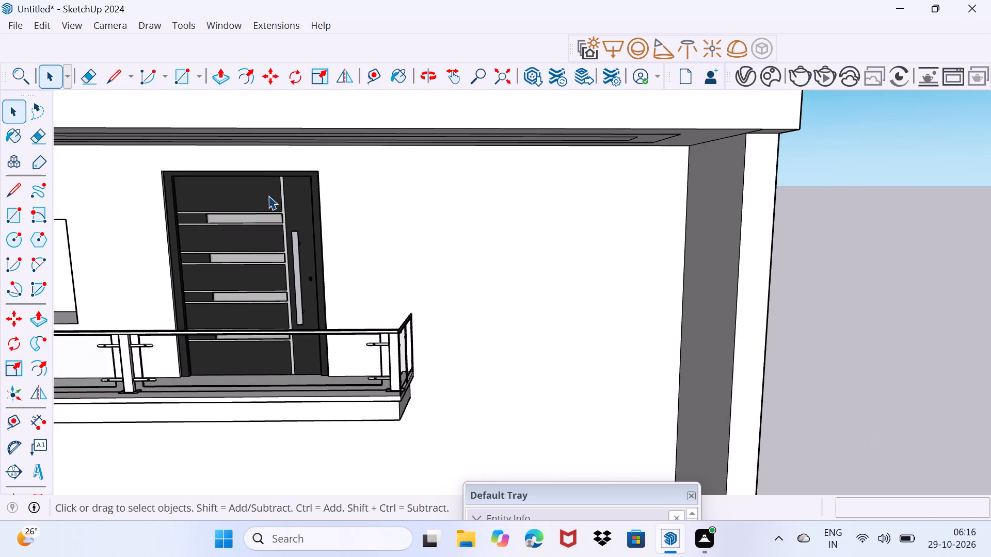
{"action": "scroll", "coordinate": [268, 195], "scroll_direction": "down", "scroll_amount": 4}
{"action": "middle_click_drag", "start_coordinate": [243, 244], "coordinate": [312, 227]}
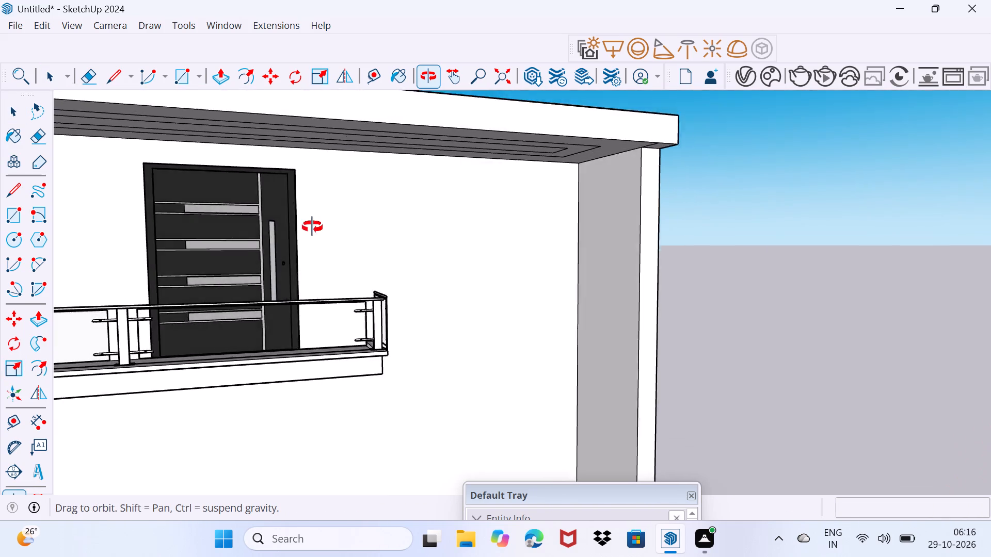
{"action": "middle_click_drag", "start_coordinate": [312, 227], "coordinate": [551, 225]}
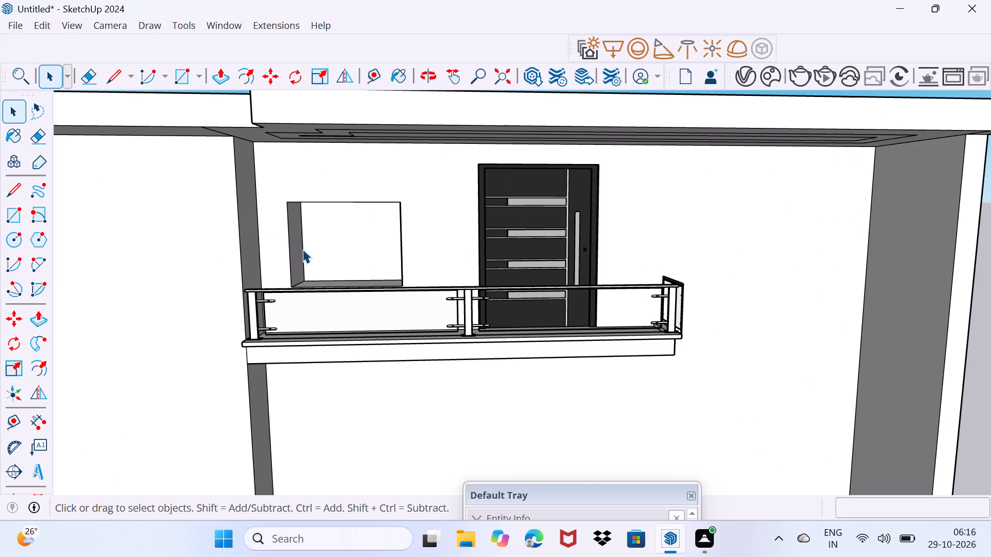
Import the WindowDoubleBlack model from the Downloads folder.
{"action": "middle_click_drag", "start_coordinate": [335, 176], "coordinate": [387, 94]}
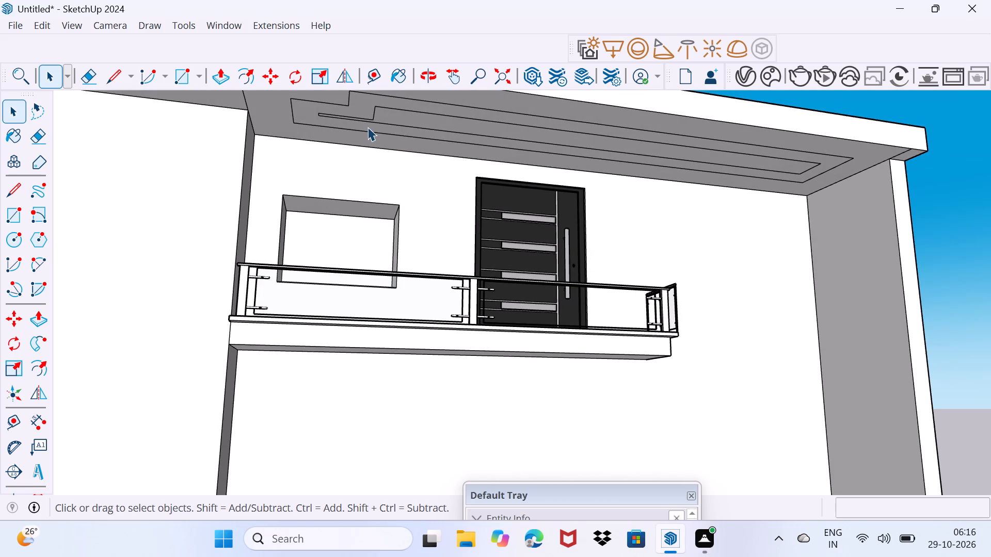
{"action": "middle_click_drag", "start_coordinate": [353, 143], "coordinate": [351, 161]}
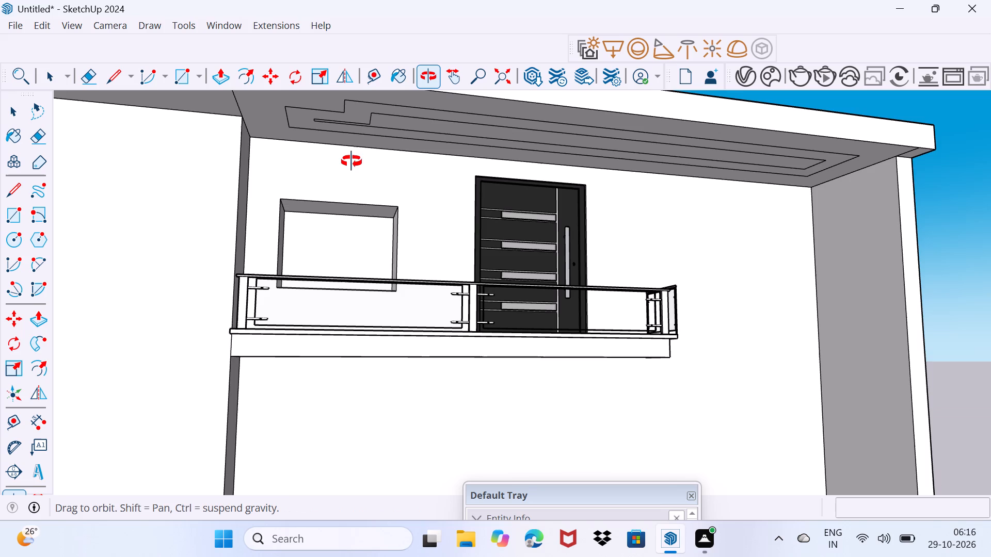
{"action": "middle_click_drag", "start_coordinate": [351, 161], "coordinate": [333, 174]}
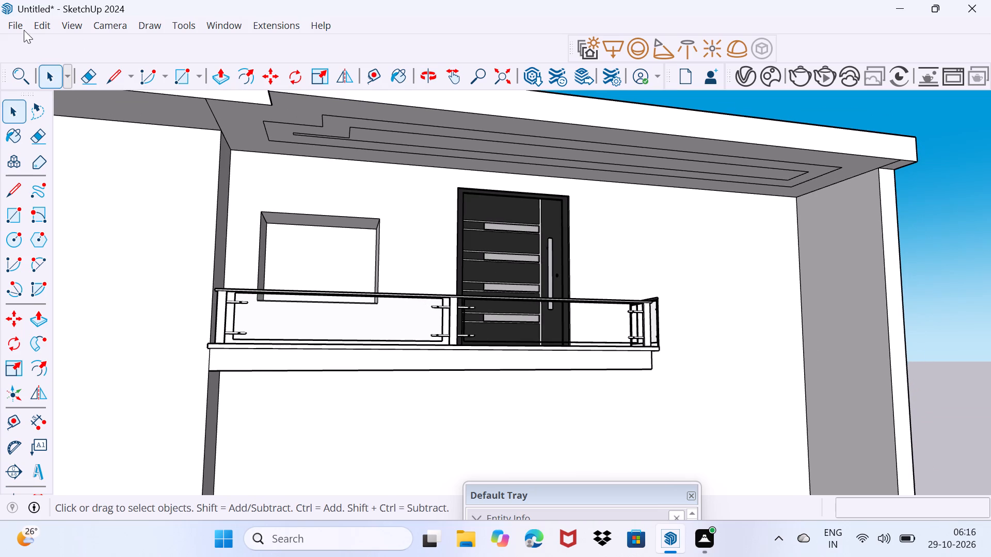
{"action": "left_click", "coordinate": [17, 28]}
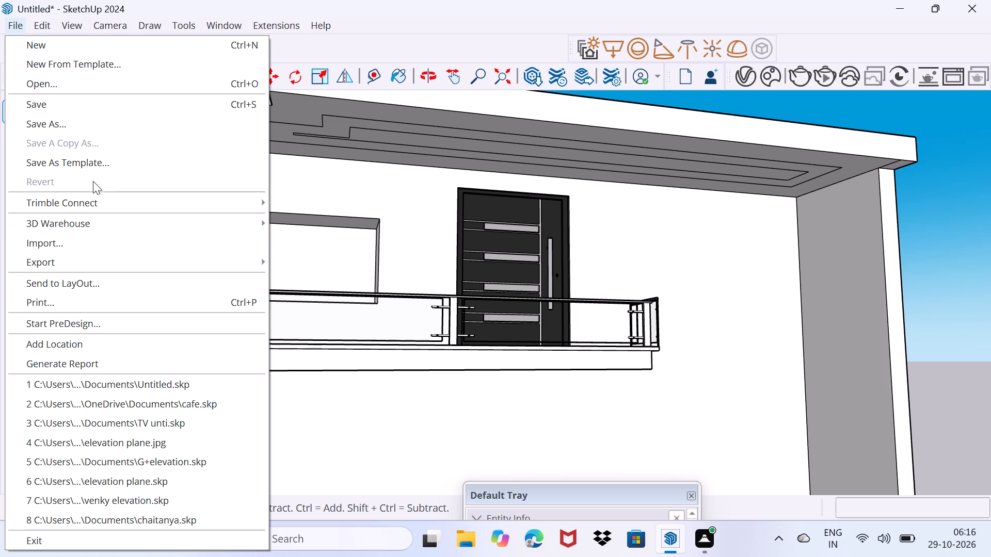
{"action": "left_click", "coordinate": [70, 243]}
{"action": "scroll", "coordinate": [286, 255], "scroll_direction": "down", "scroll_amount": 4}
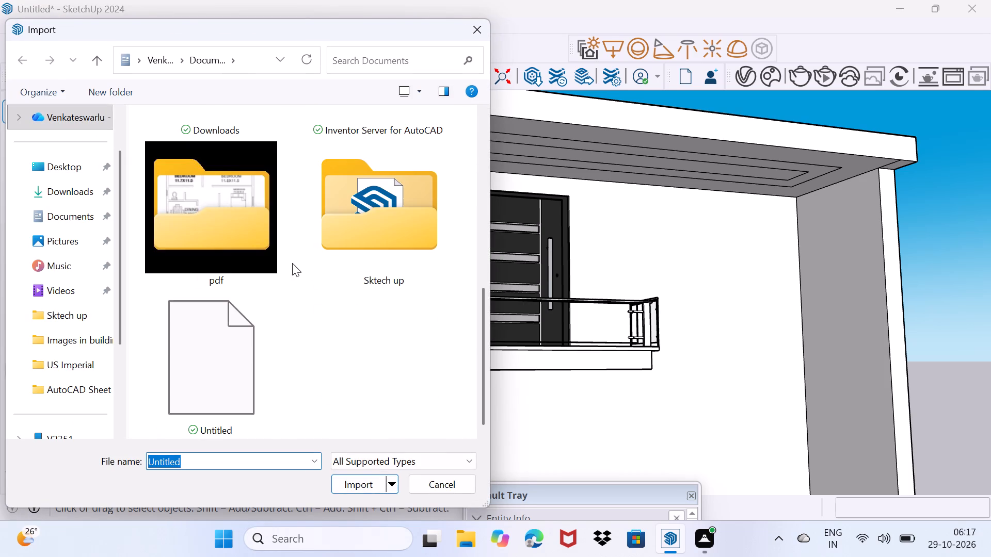
{"action": "left_click", "coordinate": [75, 193]}
{"action": "scroll", "coordinate": [316, 242], "scroll_direction": "down", "scroll_amount": 4}
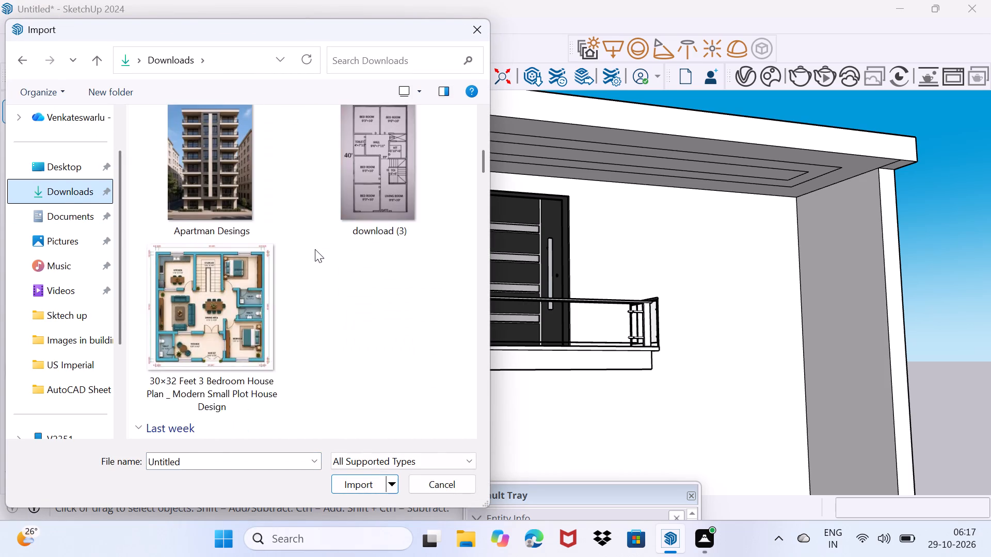
{"action": "scroll", "coordinate": [314, 249], "scroll_direction": "down", "scroll_amount": 17}
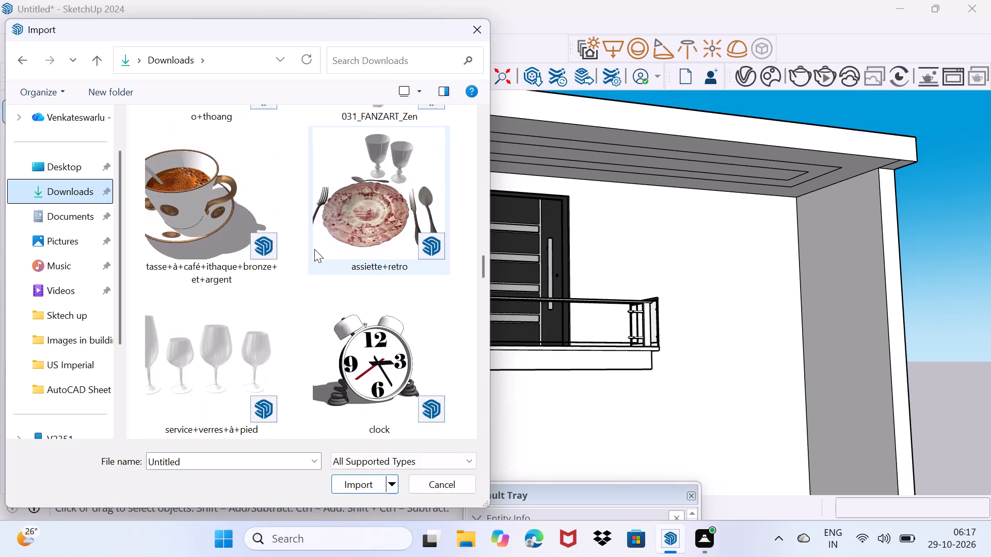
{"action": "scroll", "coordinate": [314, 249], "scroll_direction": "down", "scroll_amount": 15}
{"action": "scroll", "coordinate": [314, 249], "scroll_direction": "up", "scroll_amount": 1}
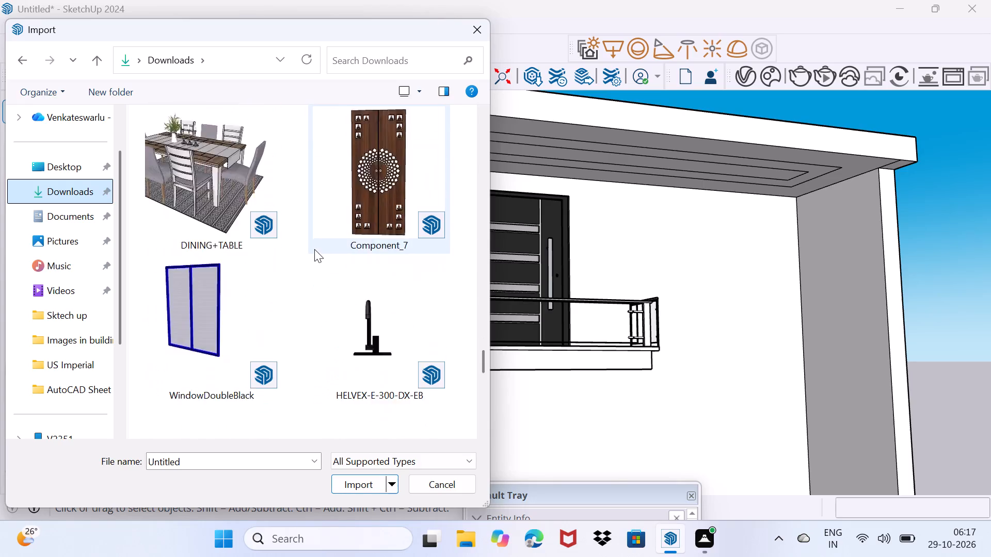
{"action": "scroll", "coordinate": [314, 249], "scroll_direction": "up", "scroll_amount": 3}
{"action": "scroll", "coordinate": [314, 249], "scroll_direction": "down", "scroll_amount": 5}
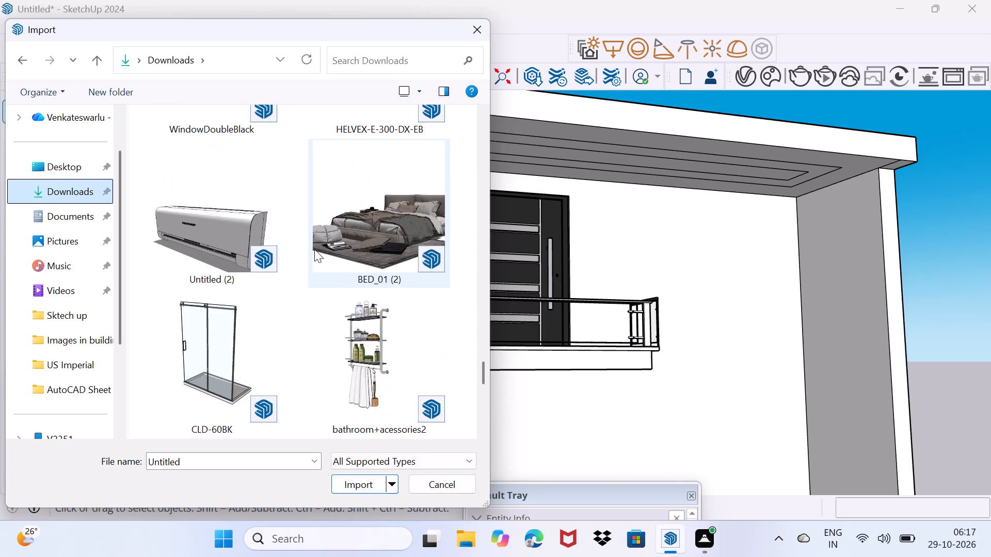
{"action": "scroll", "coordinate": [314, 249], "scroll_direction": "up", "scroll_amount": 3}
{"action": "scroll", "coordinate": [314, 249], "scroll_direction": "down", "scroll_amount": 1}
{"action": "scroll", "coordinate": [314, 249], "scroll_direction": "up", "scroll_amount": 4}
{"action": "scroll", "coordinate": [314, 249], "scroll_direction": "down", "scroll_amount": 4}
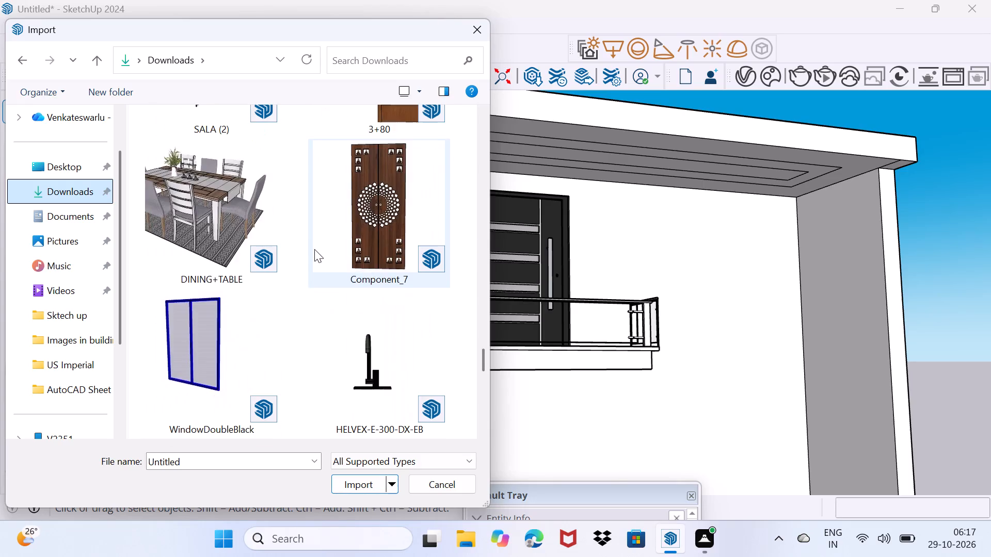
{"action": "scroll", "coordinate": [313, 249], "scroll_direction": "down", "scroll_amount": 6}
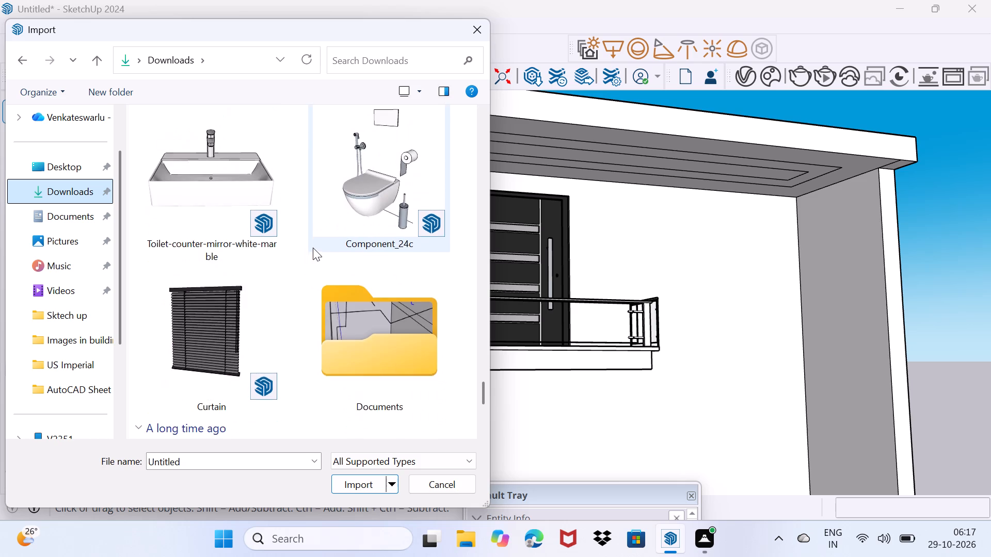
{"action": "scroll", "coordinate": [313, 247], "scroll_direction": "down", "scroll_amount": 2}
{"action": "scroll", "coordinate": [313, 247], "scroll_direction": "up", "scroll_amount": 8}
{"action": "scroll", "coordinate": [313, 247], "scroll_direction": "down", "scroll_amount": 8}
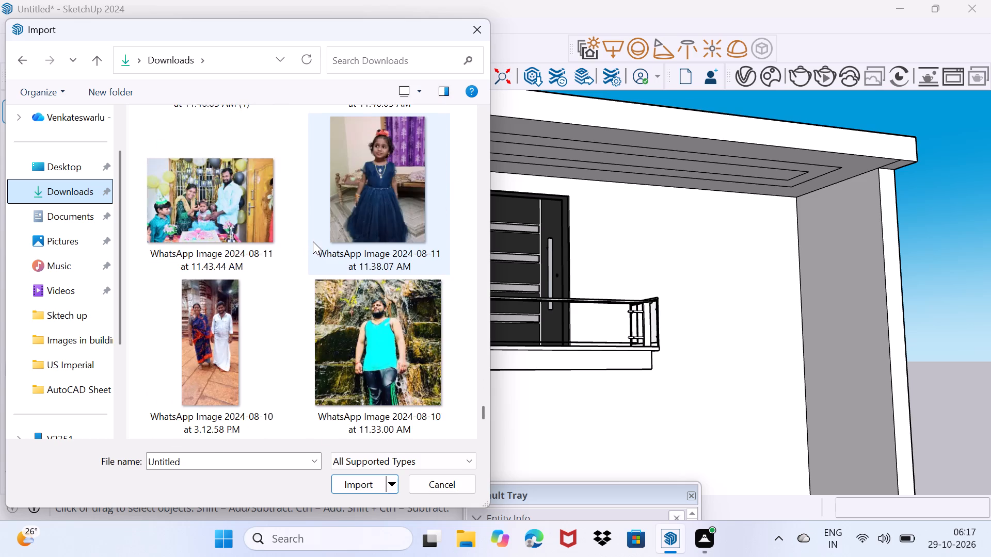
{"action": "scroll", "coordinate": [313, 241], "scroll_direction": "down", "scroll_amount": 8}
{"action": "scroll", "coordinate": [312, 236], "scroll_direction": "up", "scroll_amount": 6}
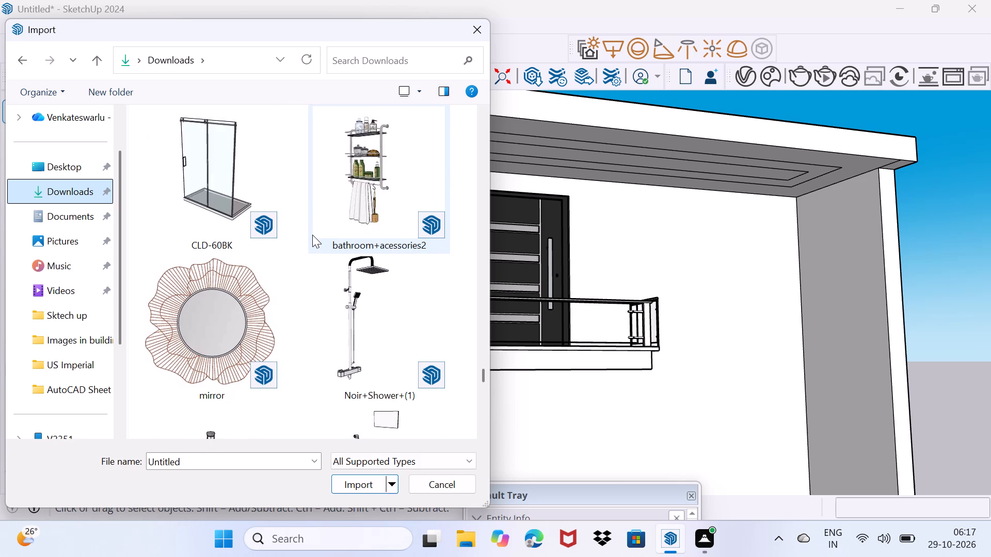
{"action": "scroll", "coordinate": [312, 234], "scroll_direction": "up", "scroll_amount": 7}
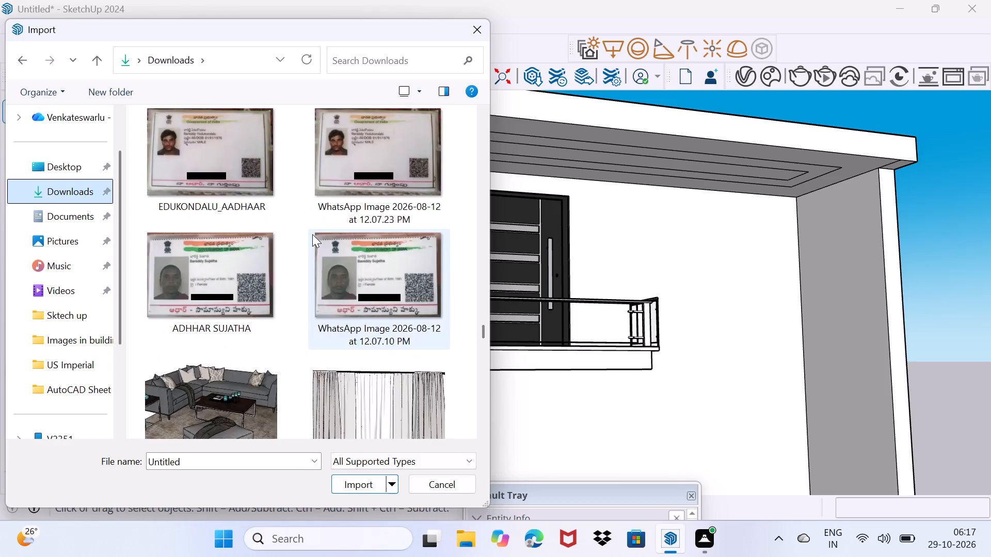
{"action": "scroll", "coordinate": [312, 234], "scroll_direction": "down", "scroll_amount": 5}
{"action": "scroll", "coordinate": [312, 234], "scroll_direction": "up", "scroll_amount": 1}
{"action": "scroll", "coordinate": [312, 234], "scroll_direction": "down", "scroll_amount": 1}
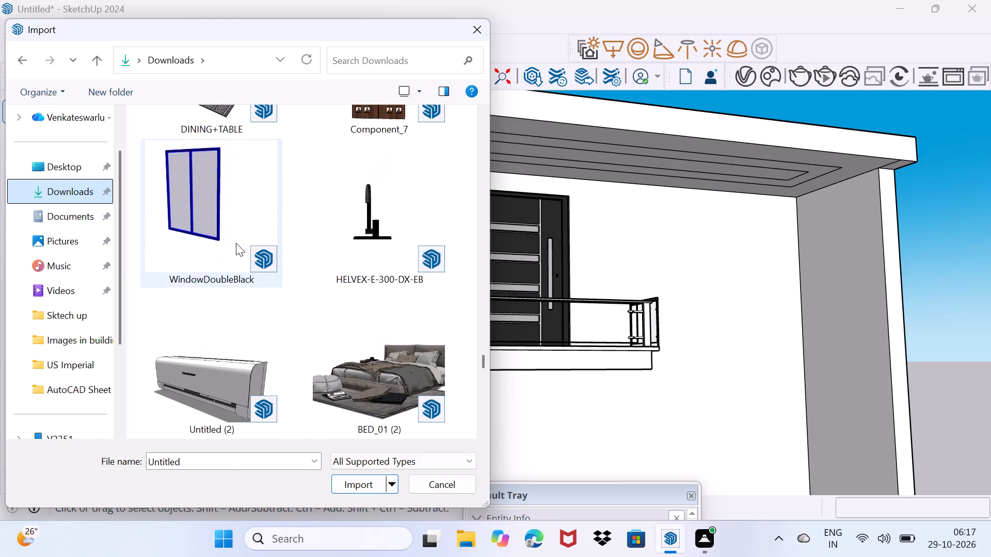
{"action": "left_click", "coordinate": [215, 226]}
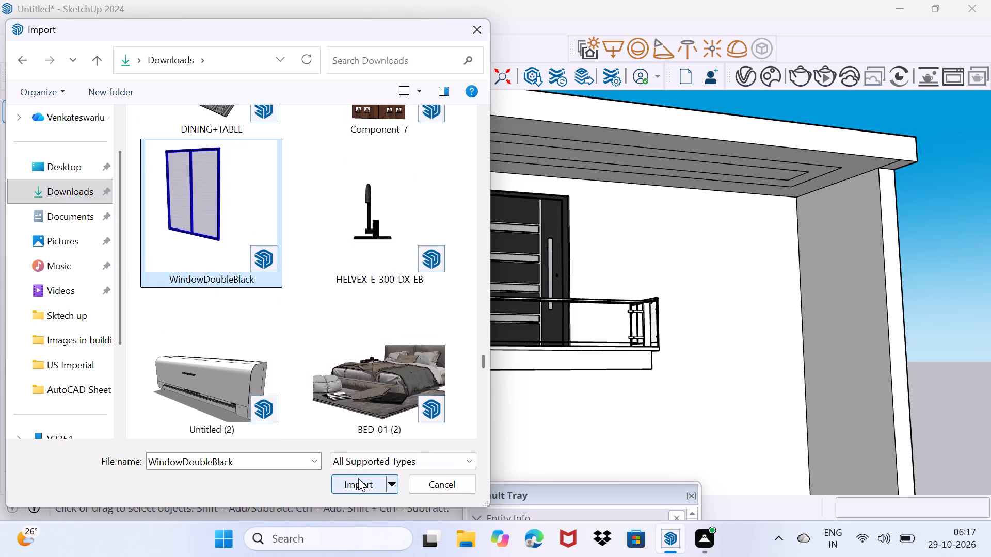
{"action": "left_click", "coordinate": [358, 478]}
Place the loaded double window on the open ground beside the building.
{"action": "scroll", "coordinate": [357, 391], "scroll_direction": "down", "scroll_amount": 9}
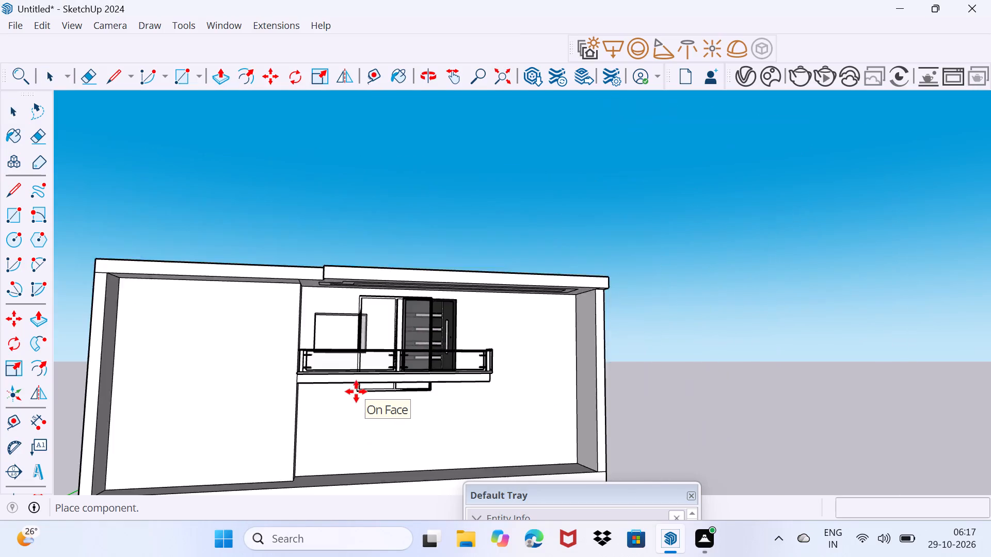
{"action": "scroll", "coordinate": [356, 391], "scroll_direction": "down", "scroll_amount": 4}
{"action": "left_click", "coordinate": [629, 451]}
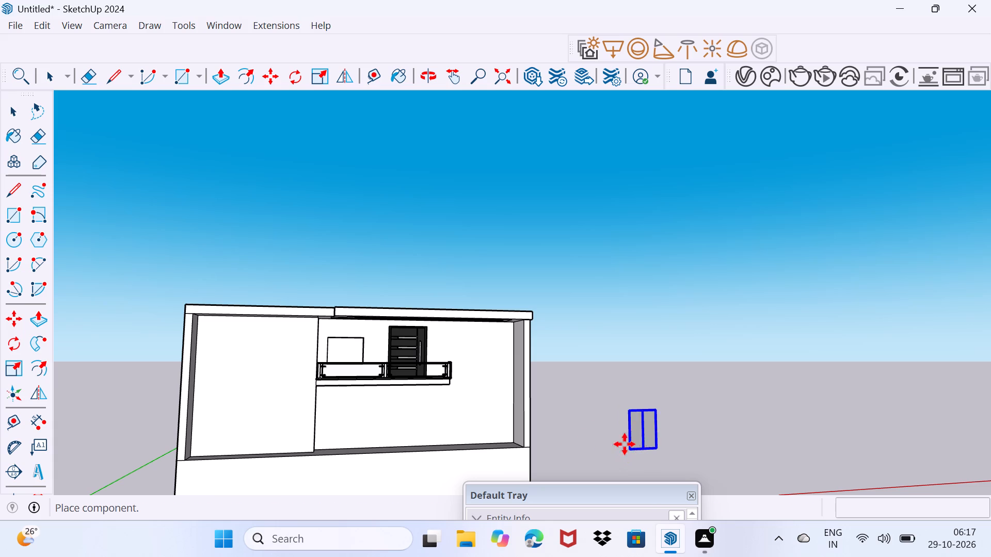
Import the curtain model named 8 from the Downloads folder.
{"action": "left_click", "coordinate": [19, 19]}
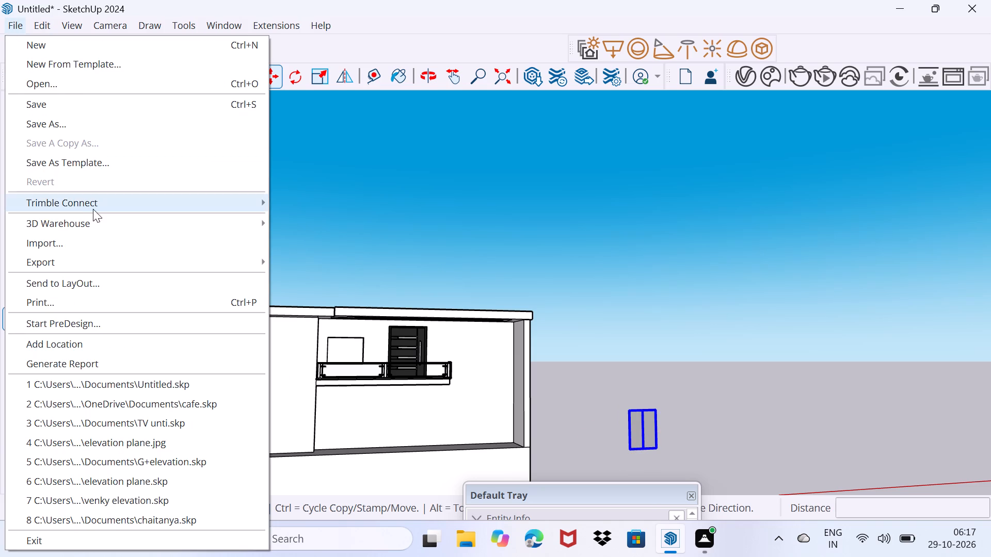
{"action": "left_click", "coordinate": [85, 234]}
{"action": "scroll", "coordinate": [170, 258], "scroll_direction": "down", "scroll_amount": 3}
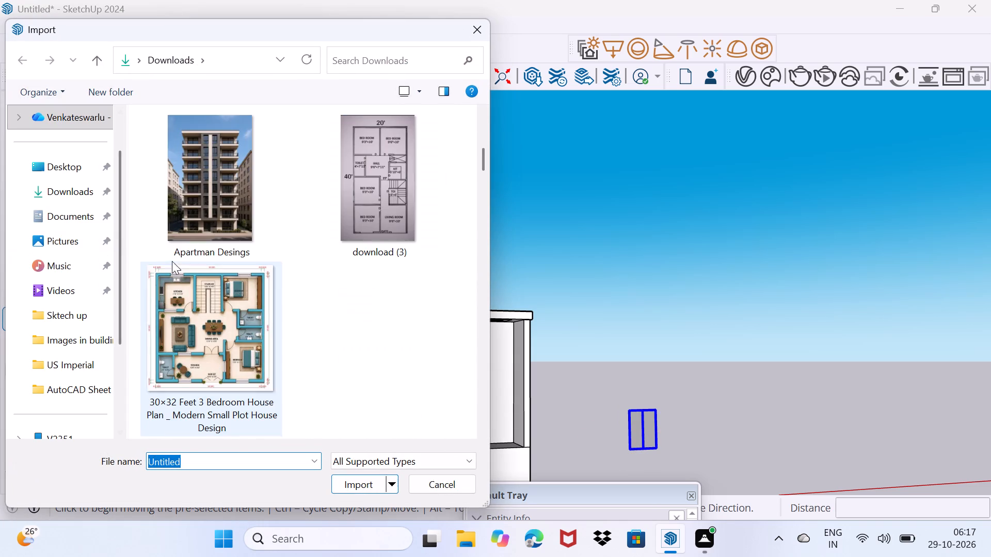
{"action": "left_click", "coordinate": [79, 187]}
{"action": "scroll", "coordinate": [181, 242], "scroll_direction": "down", "scroll_amount": 4}
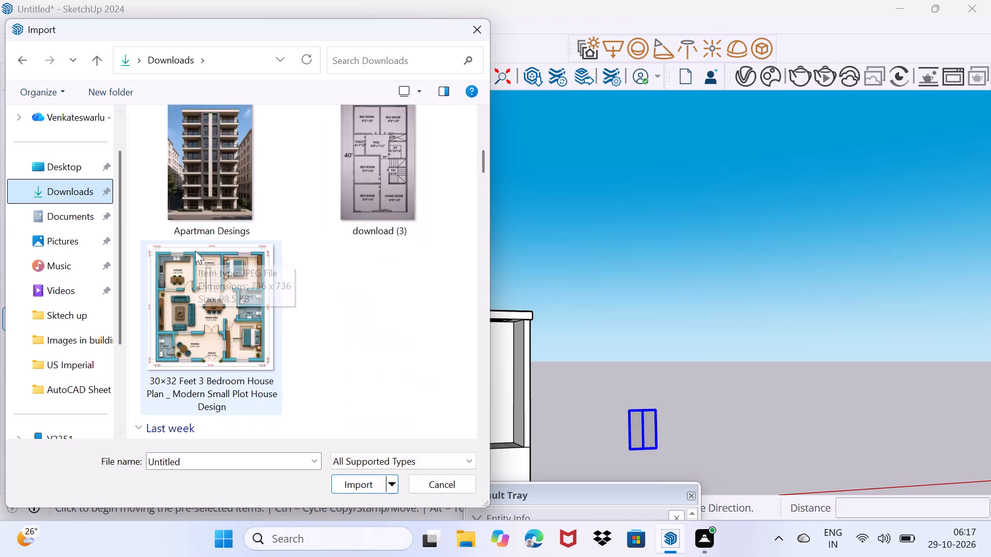
{"action": "scroll", "coordinate": [196, 249], "scroll_direction": "down", "scroll_amount": 14}
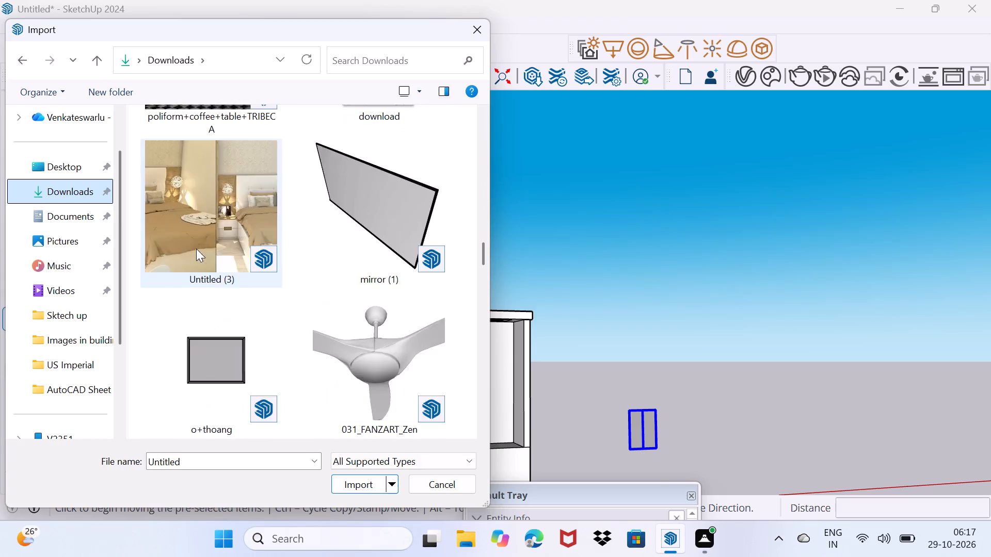
{"action": "scroll", "coordinate": [196, 249], "scroll_direction": "down", "scroll_amount": 12}
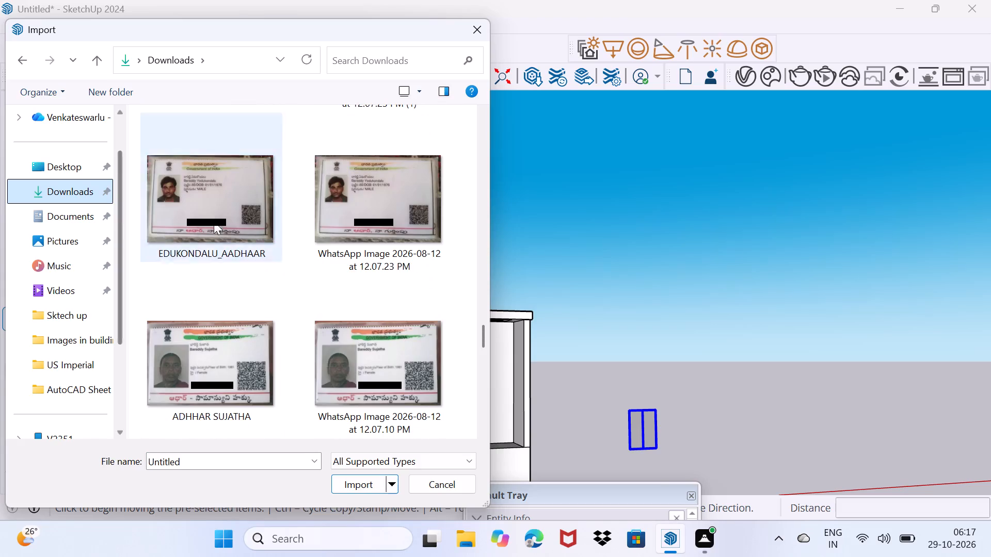
{"action": "scroll", "coordinate": [214, 221], "scroll_direction": "down", "scroll_amount": 4}
{"action": "scroll", "coordinate": [269, 227], "scroll_direction": "up", "scroll_amount": 2}
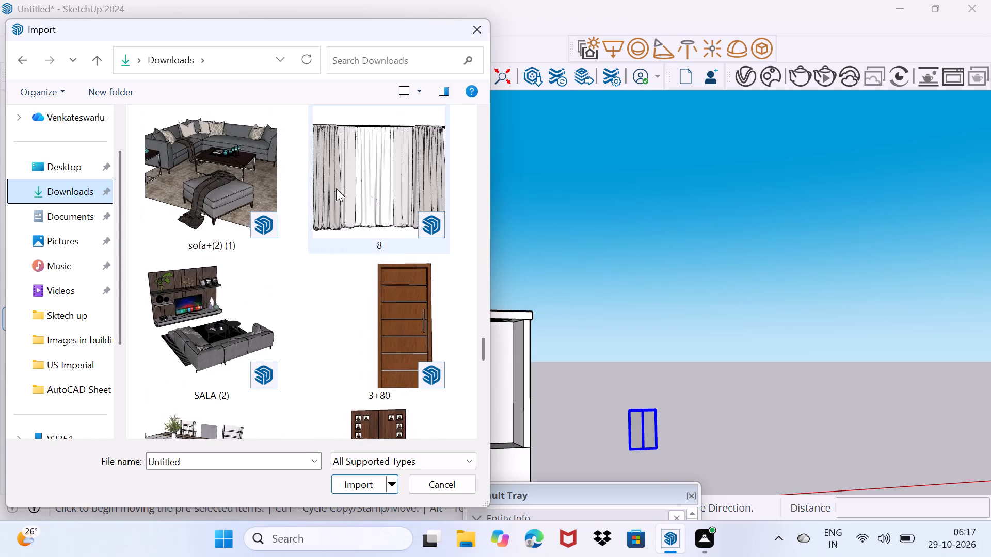
{"action": "left_click", "coordinate": [336, 188]}
{"action": "left_click", "coordinate": [355, 488]}
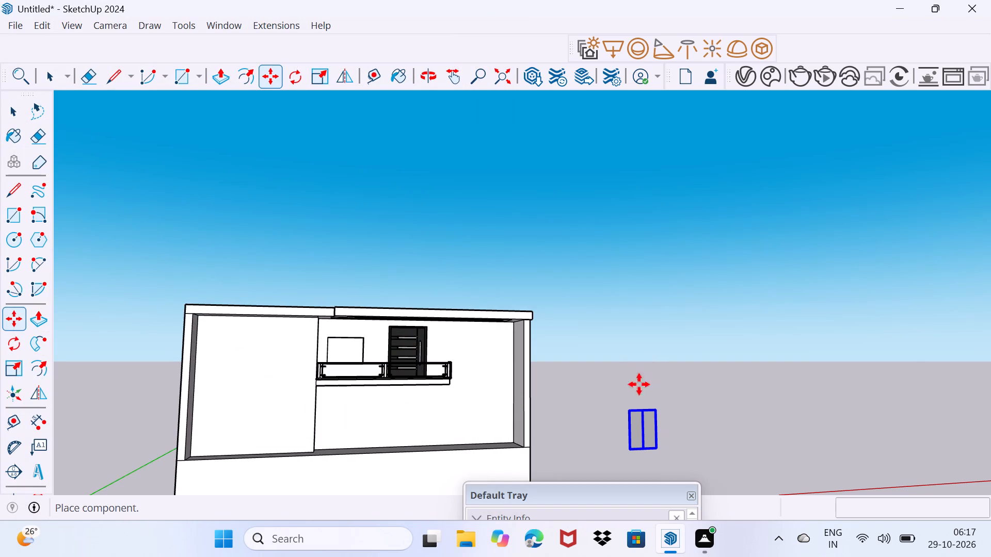
Place the loaded curtain on the ground beside the double window, on the side away from the building.
{"action": "scroll", "coordinate": [621, 420], "scroll_direction": "up", "scroll_amount": 9}
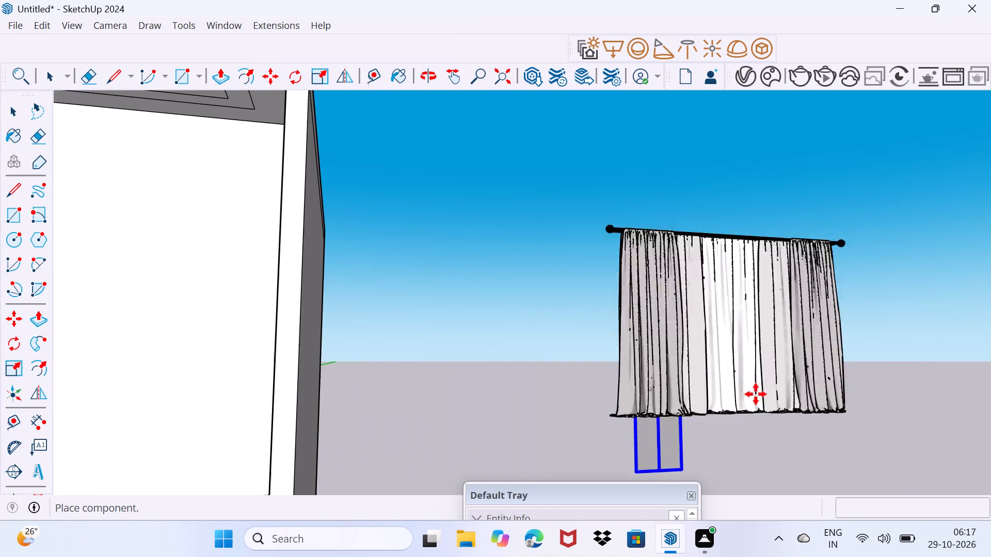
{"action": "left_click", "coordinate": [727, 440]}
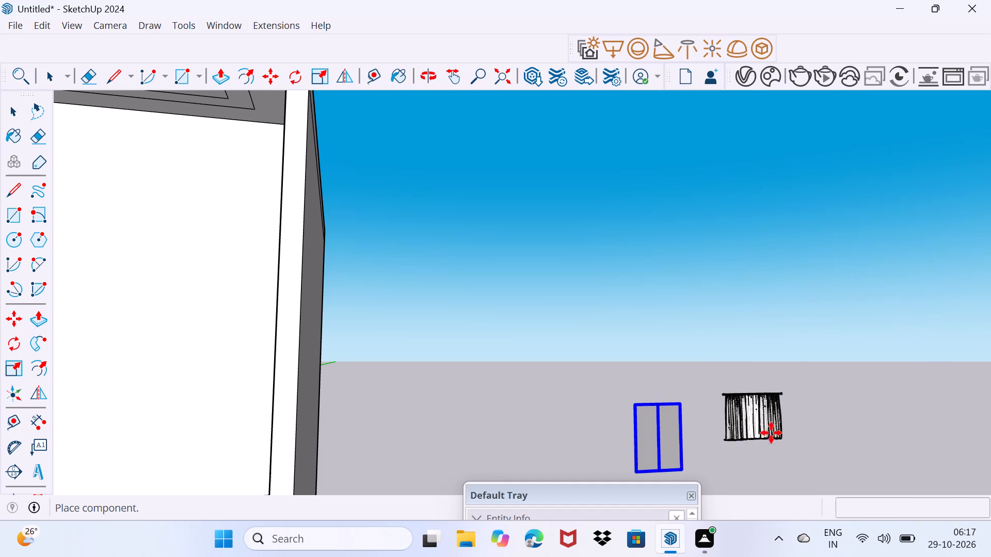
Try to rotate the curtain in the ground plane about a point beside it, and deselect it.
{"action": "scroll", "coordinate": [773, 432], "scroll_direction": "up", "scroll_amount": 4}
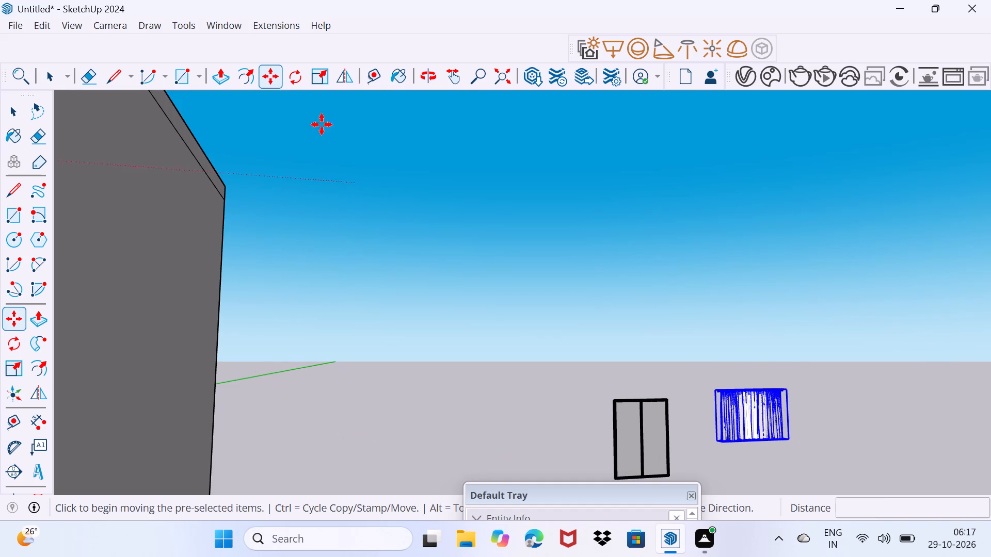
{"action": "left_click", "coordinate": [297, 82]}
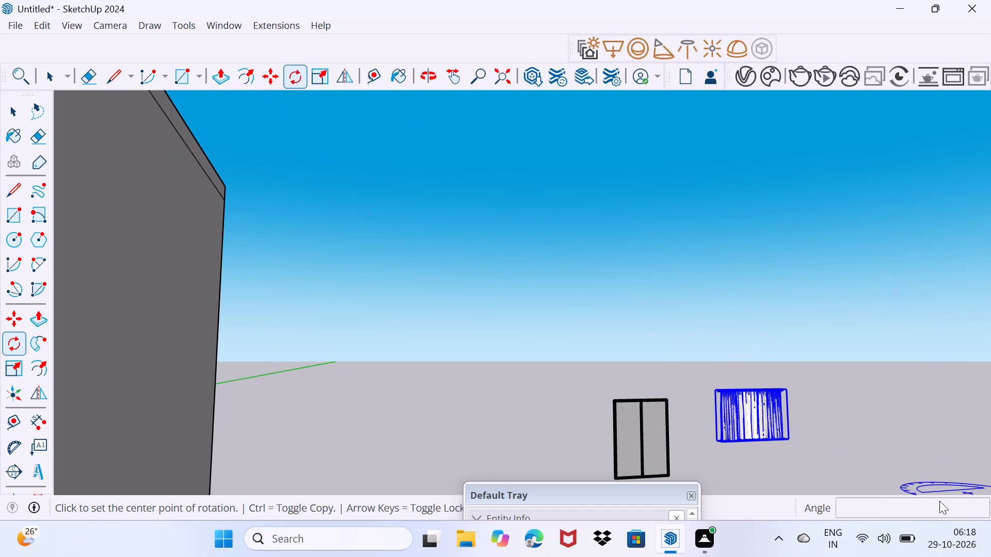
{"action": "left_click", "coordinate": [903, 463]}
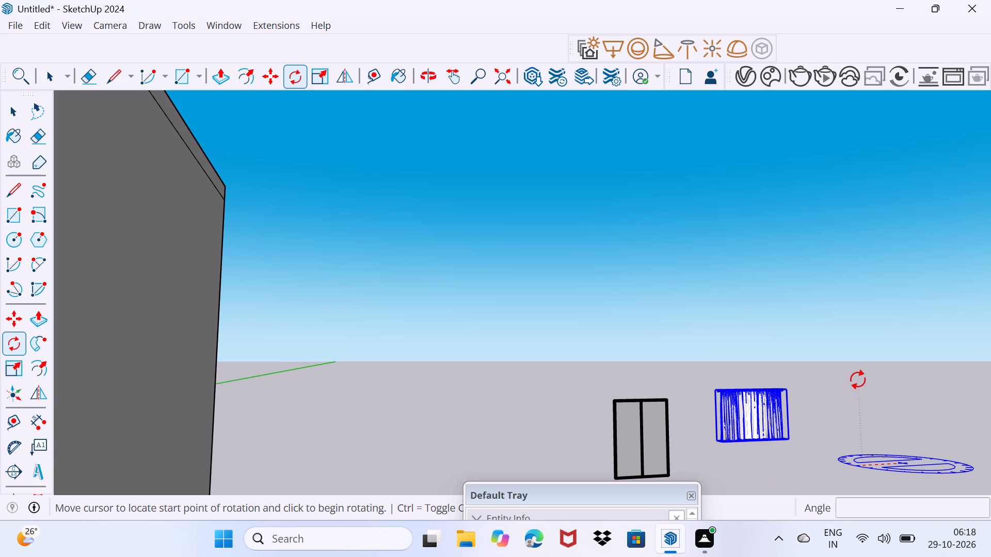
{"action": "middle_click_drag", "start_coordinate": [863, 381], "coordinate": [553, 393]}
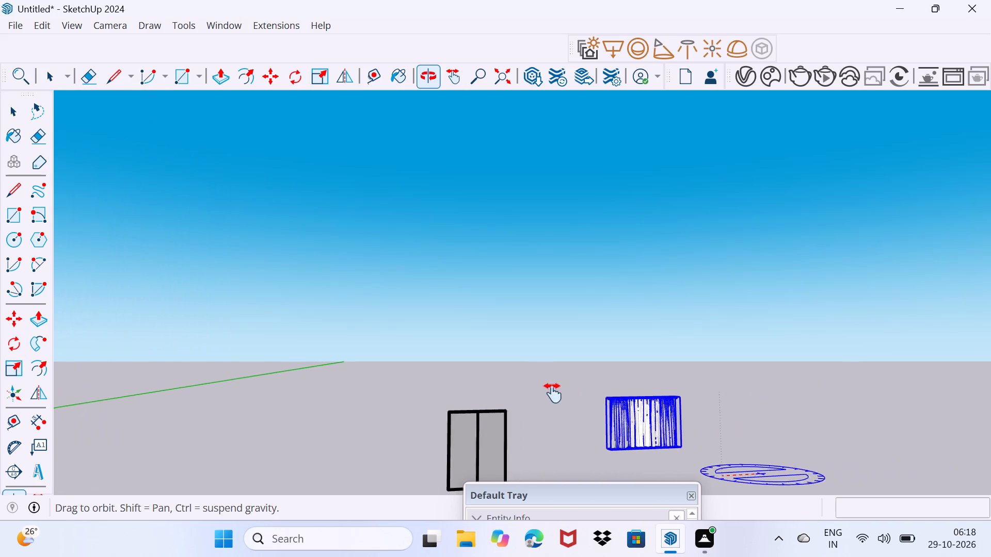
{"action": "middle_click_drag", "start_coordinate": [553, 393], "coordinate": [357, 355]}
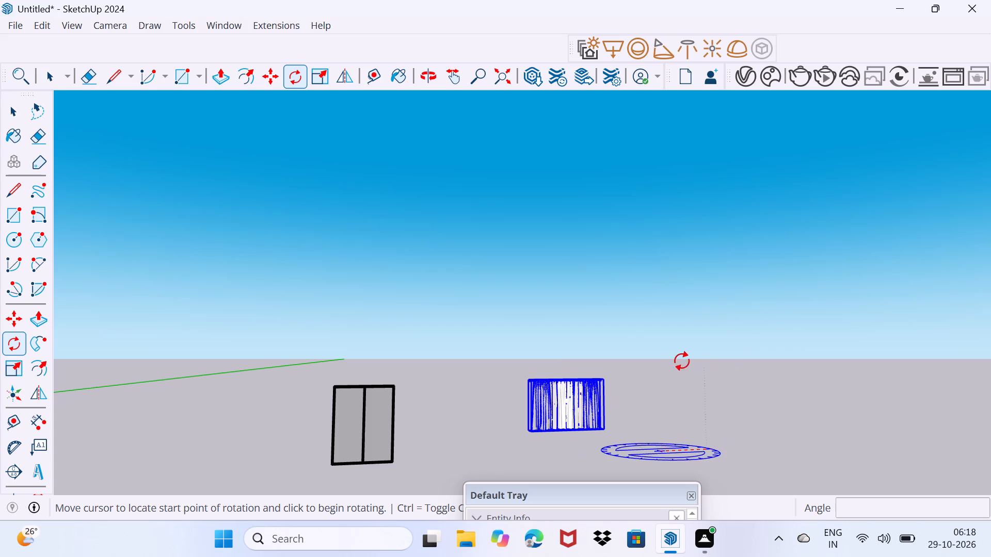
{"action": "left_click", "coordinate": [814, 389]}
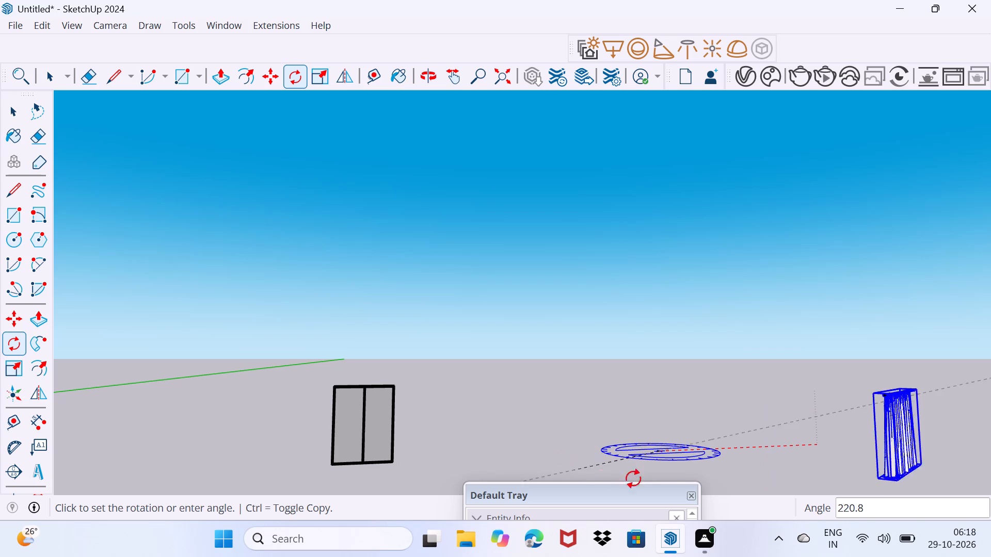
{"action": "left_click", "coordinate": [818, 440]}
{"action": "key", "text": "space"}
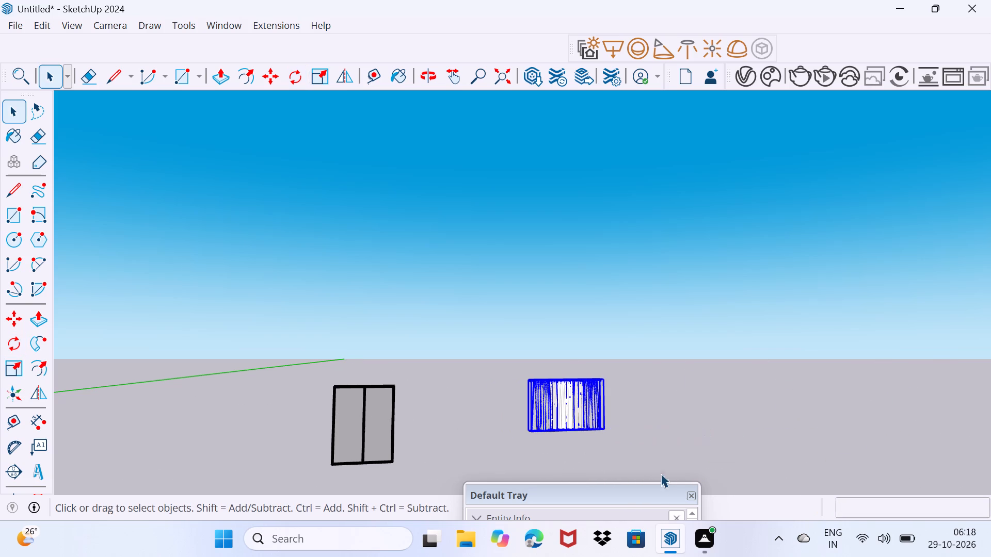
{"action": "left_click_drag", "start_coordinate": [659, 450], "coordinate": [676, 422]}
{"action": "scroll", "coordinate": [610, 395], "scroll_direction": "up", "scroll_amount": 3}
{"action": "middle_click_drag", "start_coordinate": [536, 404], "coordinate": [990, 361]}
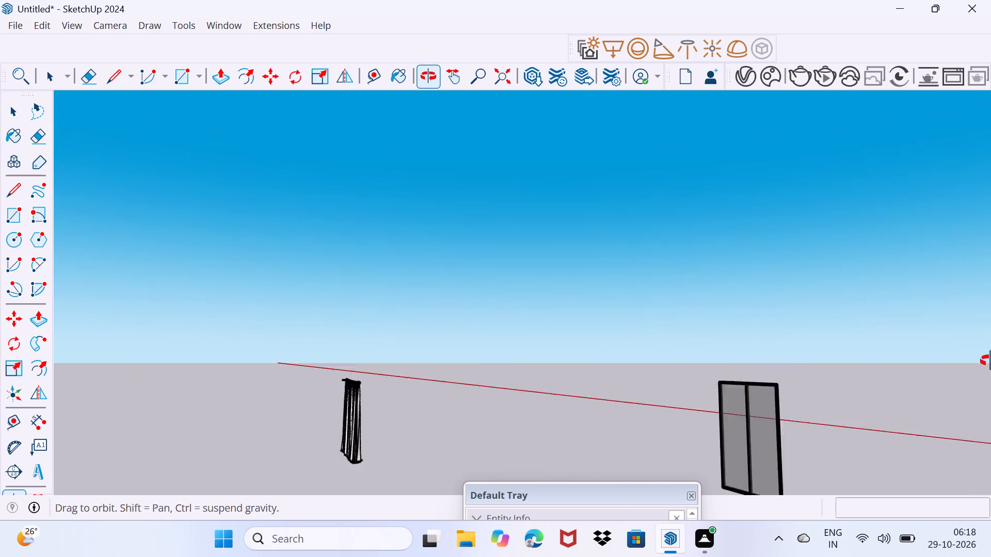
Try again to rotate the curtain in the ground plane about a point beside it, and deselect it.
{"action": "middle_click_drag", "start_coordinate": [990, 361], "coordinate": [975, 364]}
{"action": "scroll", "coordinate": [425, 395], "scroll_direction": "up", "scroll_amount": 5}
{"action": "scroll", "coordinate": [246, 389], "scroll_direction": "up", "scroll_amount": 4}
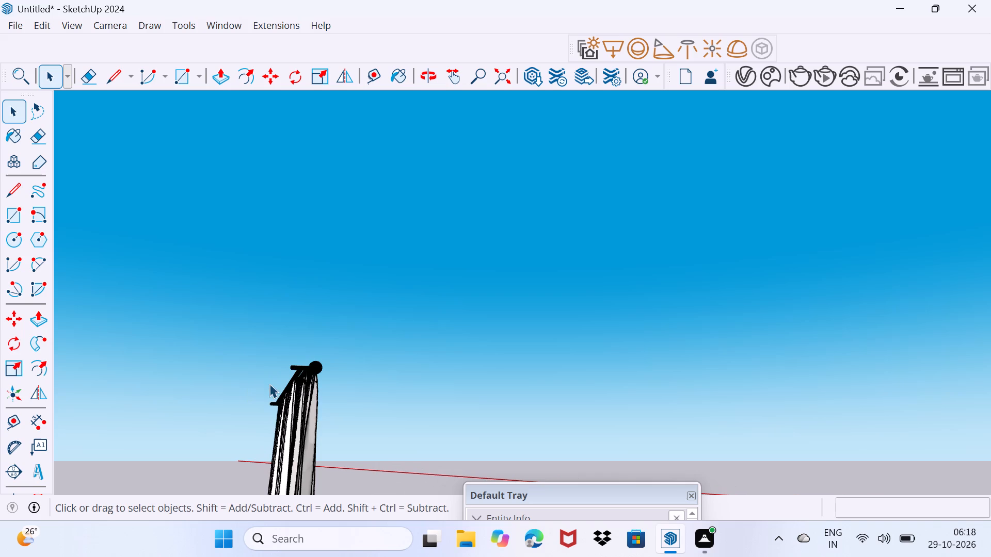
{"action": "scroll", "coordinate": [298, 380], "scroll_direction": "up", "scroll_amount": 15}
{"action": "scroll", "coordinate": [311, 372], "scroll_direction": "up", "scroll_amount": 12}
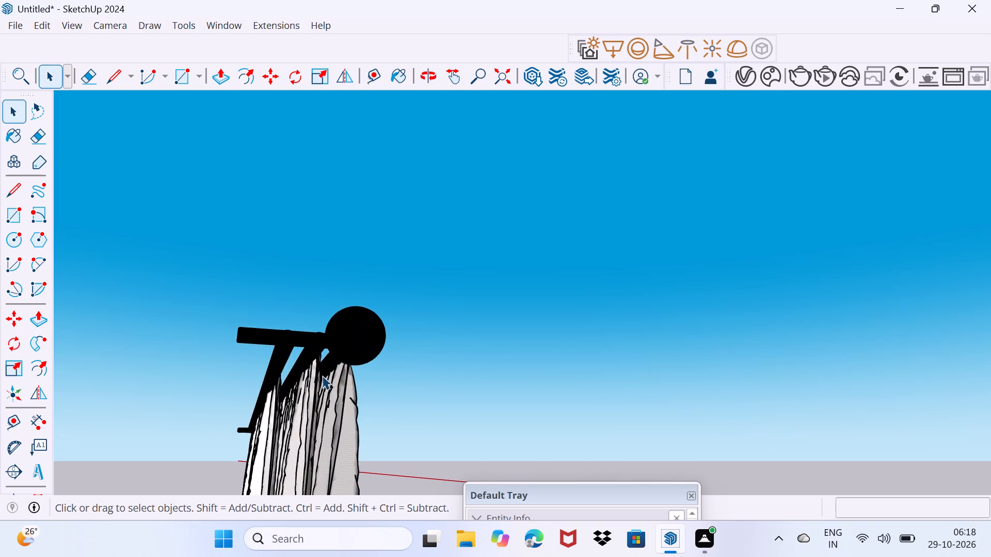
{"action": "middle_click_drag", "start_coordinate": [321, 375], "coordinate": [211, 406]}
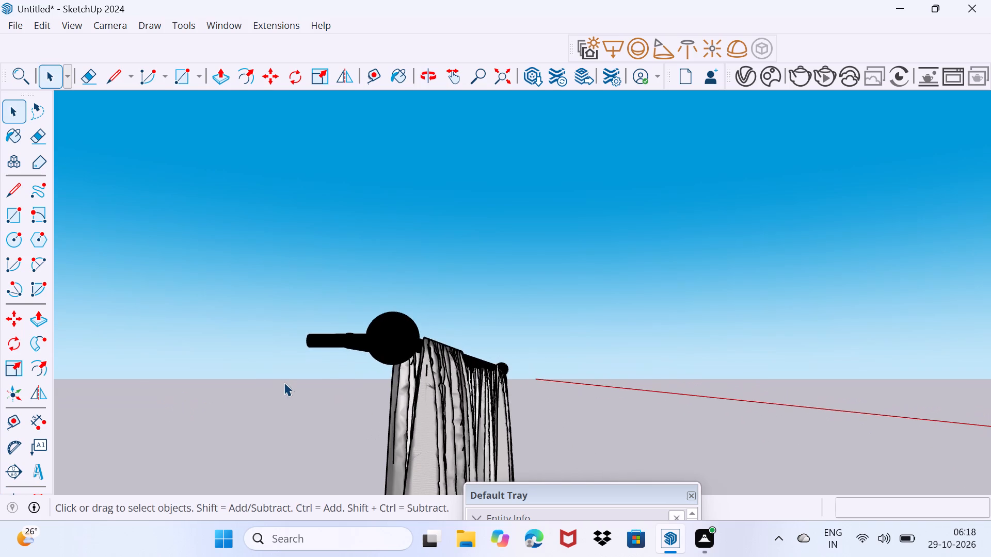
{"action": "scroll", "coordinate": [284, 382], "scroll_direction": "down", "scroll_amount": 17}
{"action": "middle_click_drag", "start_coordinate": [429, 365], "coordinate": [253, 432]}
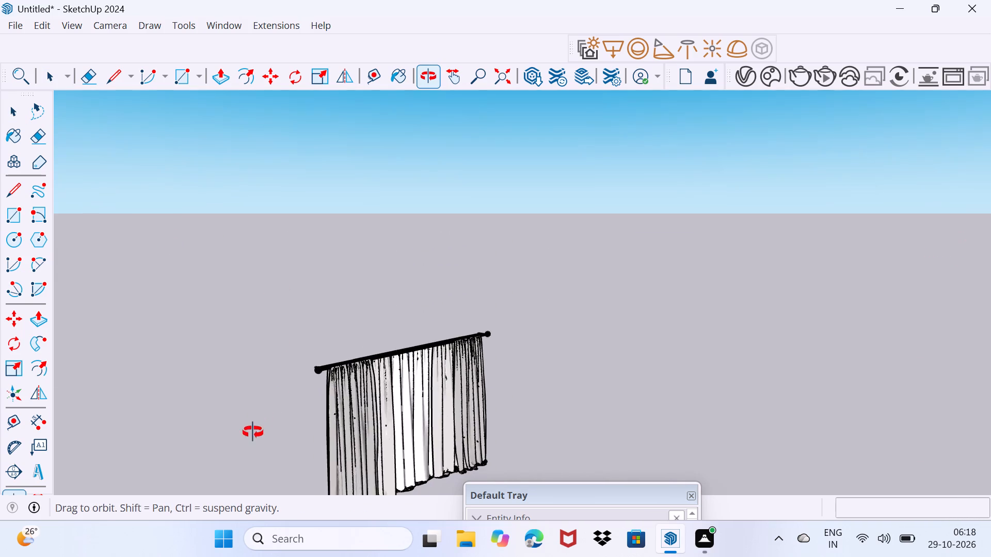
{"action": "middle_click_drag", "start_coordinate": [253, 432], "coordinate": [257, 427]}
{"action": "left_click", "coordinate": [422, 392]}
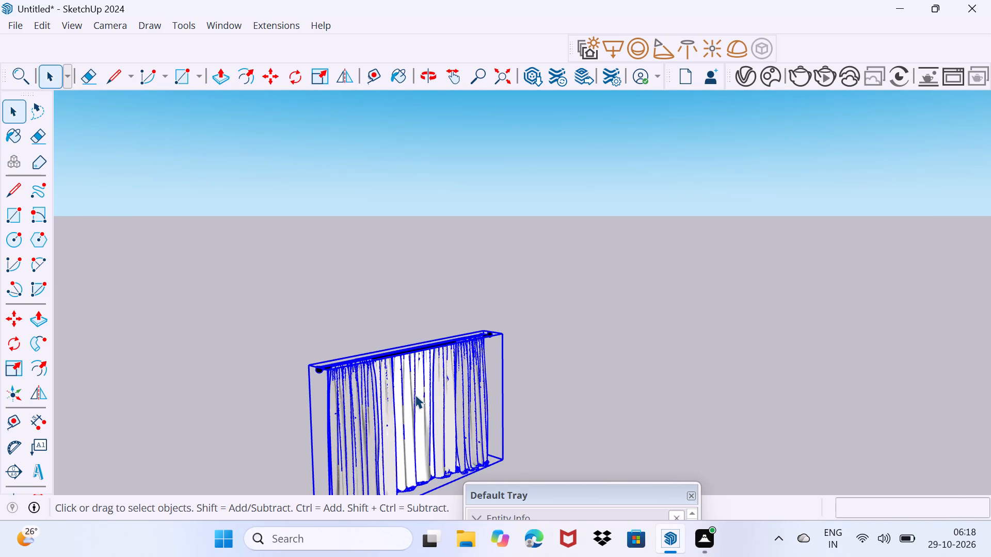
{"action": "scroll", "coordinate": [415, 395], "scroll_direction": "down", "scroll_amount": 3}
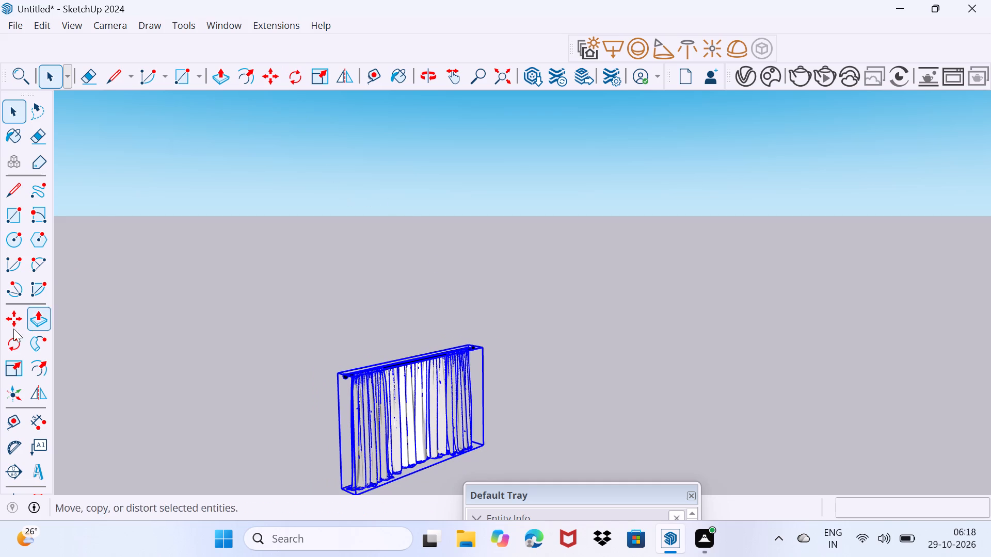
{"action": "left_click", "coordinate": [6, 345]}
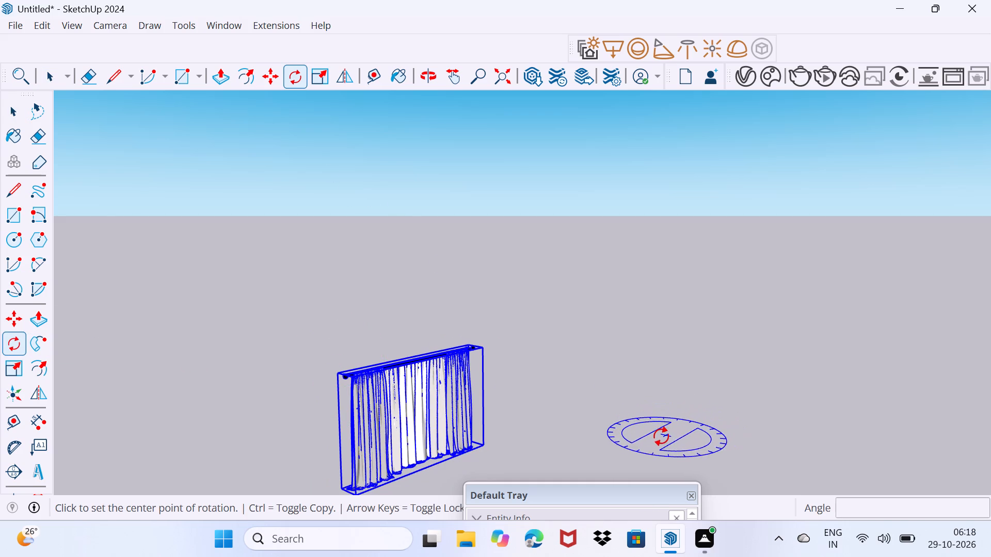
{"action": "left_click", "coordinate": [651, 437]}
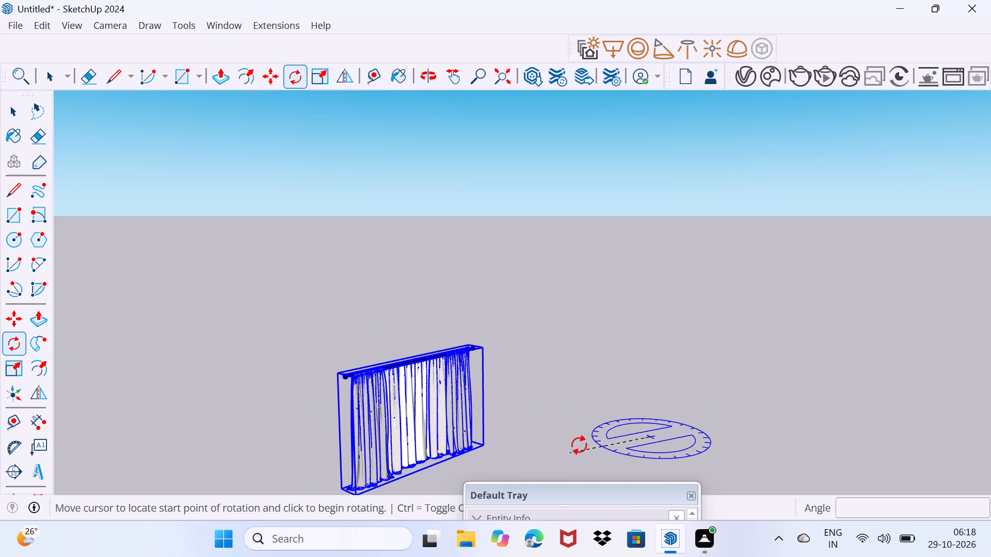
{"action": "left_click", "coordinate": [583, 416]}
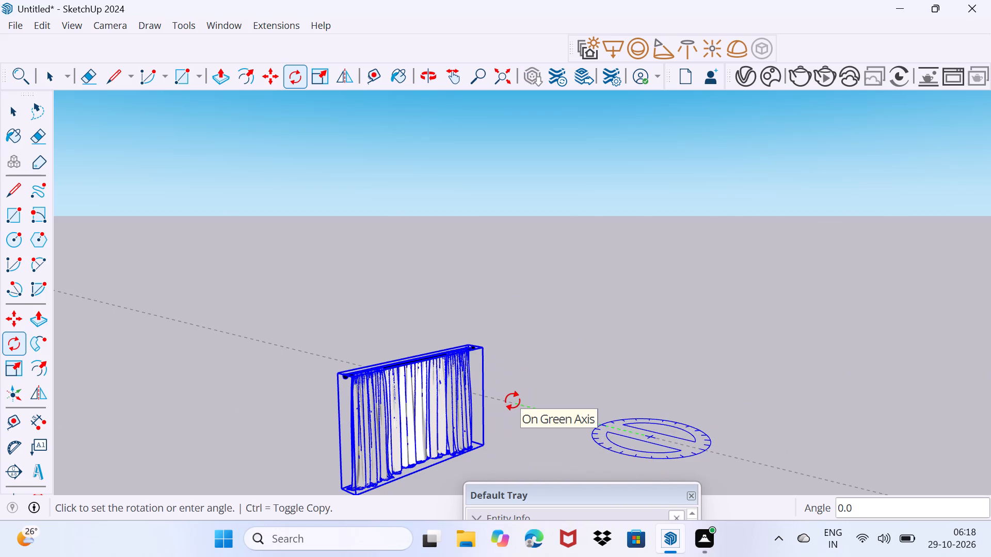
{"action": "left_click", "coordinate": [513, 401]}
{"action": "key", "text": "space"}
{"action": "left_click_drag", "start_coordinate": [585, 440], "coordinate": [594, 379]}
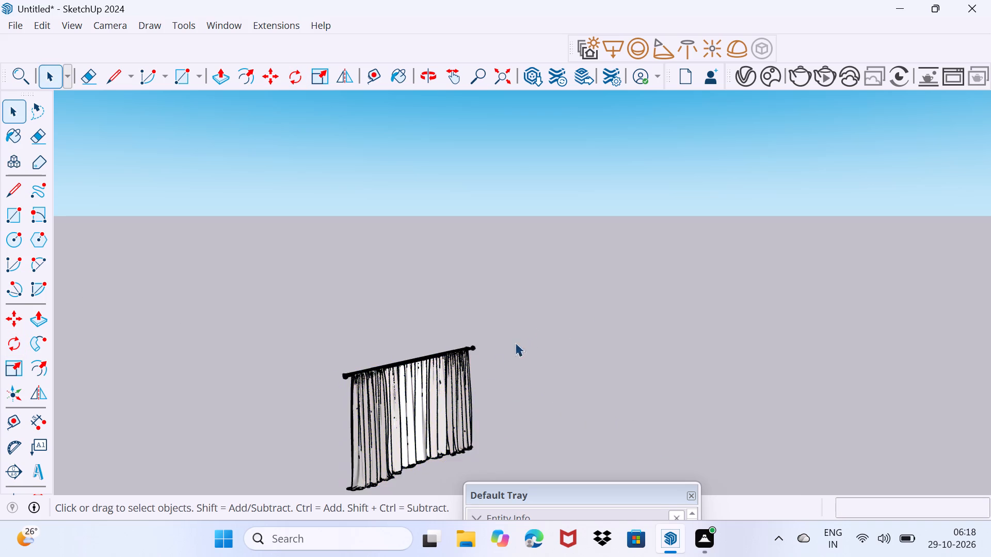
Rotate the curtain 180 degrees in the ground plane about a point on the ground beside it, and deselect it.
{"action": "scroll", "coordinate": [494, 358], "scroll_direction": "up", "scroll_amount": 4}
{"action": "scroll", "coordinate": [312, 396], "scroll_direction": "up", "scroll_amount": 19}
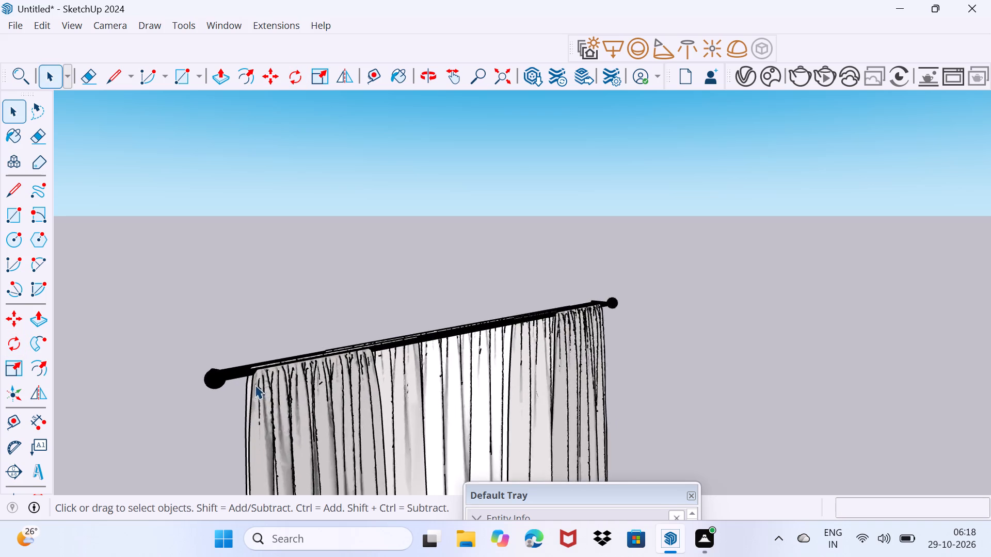
{"action": "scroll", "coordinate": [255, 385], "scroll_direction": "up", "scroll_amount": 1}
{"action": "middle_click_drag", "start_coordinate": [255, 386], "coordinate": [143, 351]}
{"action": "scroll", "coordinate": [143, 351], "scroll_direction": "down", "scroll_amount": 20}
{"action": "scroll", "coordinate": [143, 351], "scroll_direction": "down", "scroll_amount": 19}
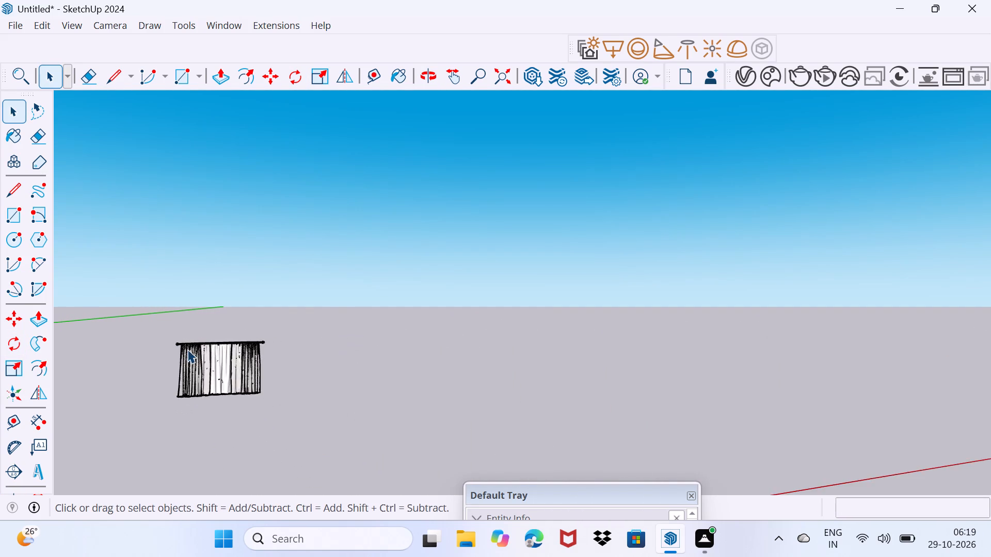
{"action": "scroll", "coordinate": [187, 349], "scroll_direction": "down", "scroll_amount": 20}
{"action": "scroll", "coordinate": [187, 349], "scroll_direction": "down", "scroll_amount": 6}
{"action": "middle_click_drag", "start_coordinate": [190, 349], "coordinate": [191, 349], "text": "shift"}
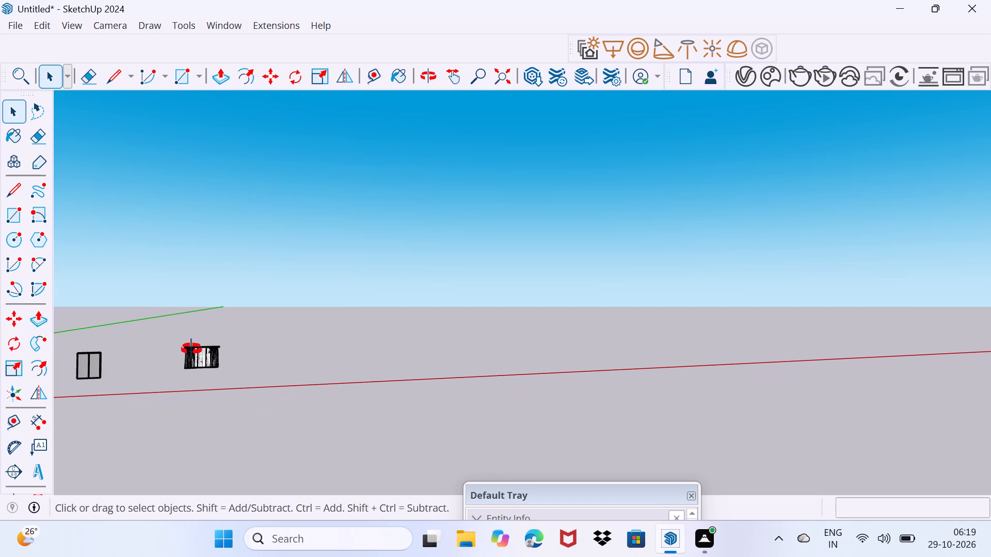
{"action": "middle_click_drag", "start_coordinate": [191, 349], "coordinate": [374, 402], "text": "shift"}
{"action": "scroll", "coordinate": [392, 419], "scroll_direction": "up", "scroll_amount": 5}
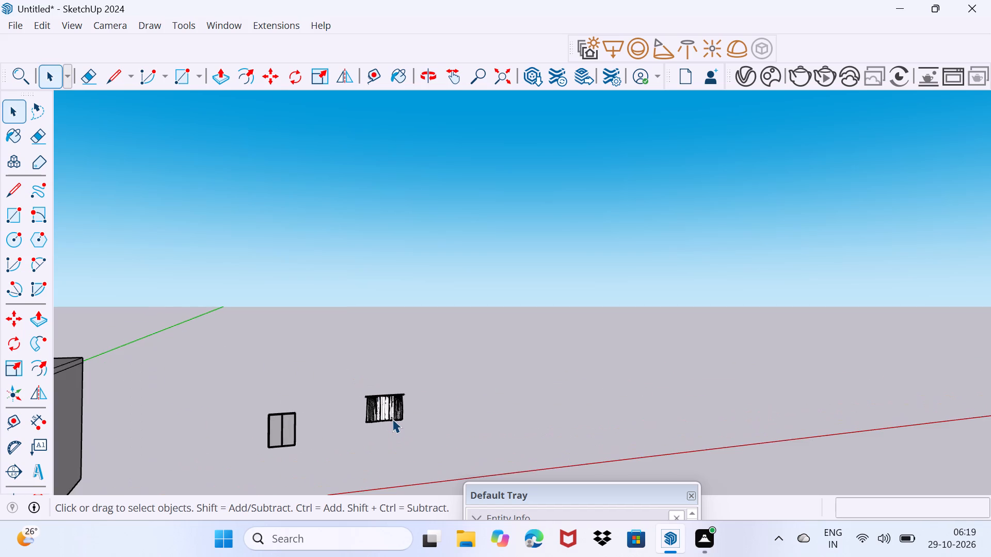
{"action": "scroll", "coordinate": [392, 419], "scroll_direction": "up", "scroll_amount": 5}
{"action": "left_click", "coordinate": [355, 418]}
{"action": "left_click", "coordinate": [381, 416]}
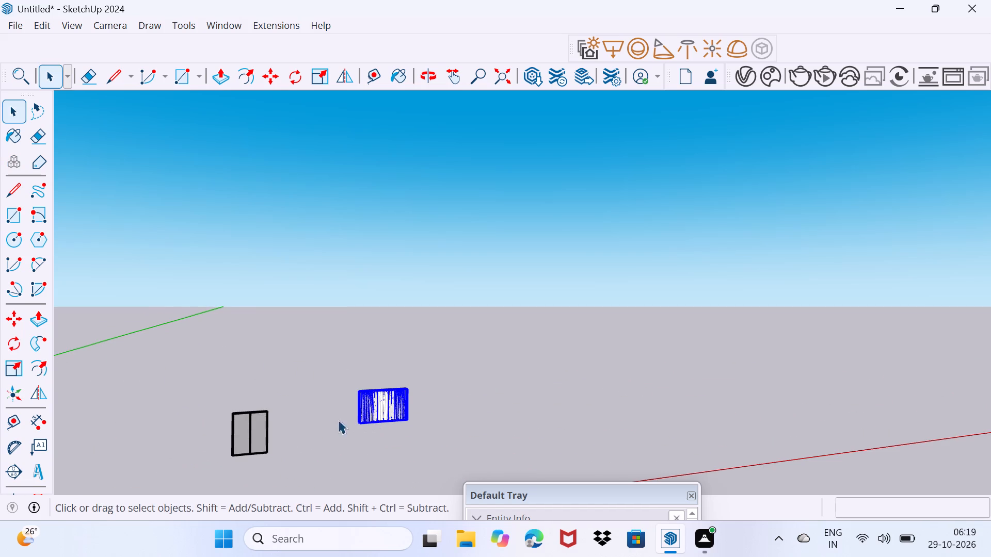
{"action": "left_click", "coordinate": [302, 73]}
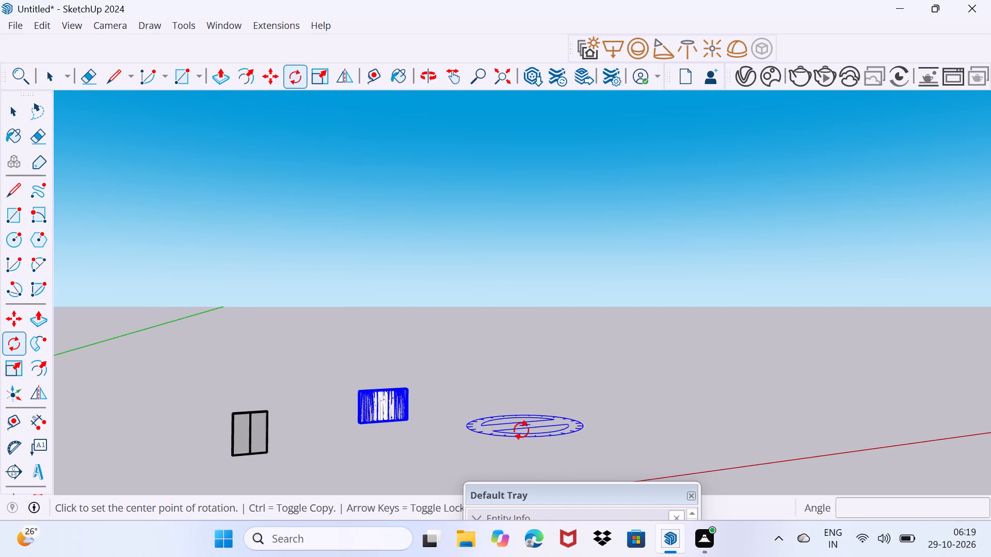
{"action": "middle_click_drag", "start_coordinate": [516, 436], "coordinate": [466, 500]}
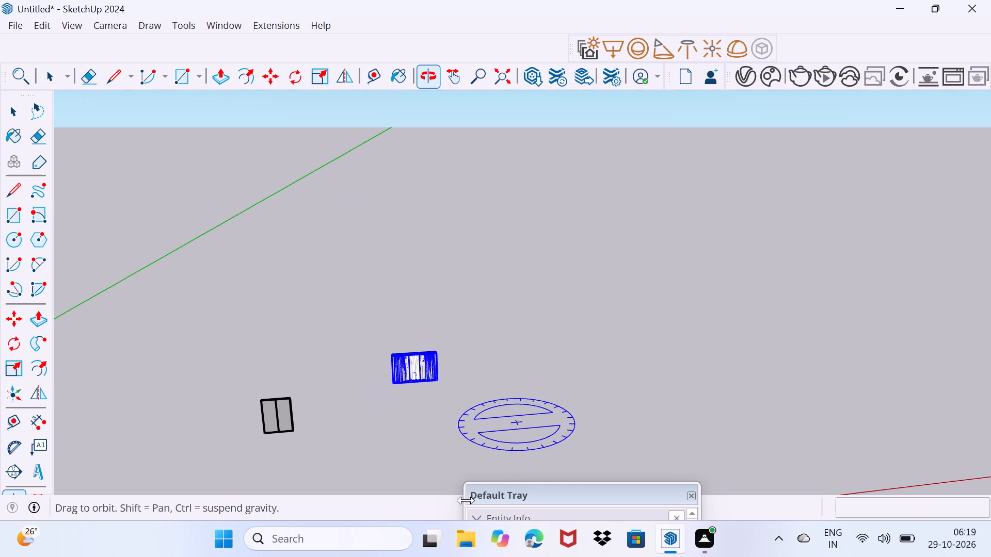
{"action": "middle_click_drag", "start_coordinate": [466, 500], "coordinate": [459, 504]}
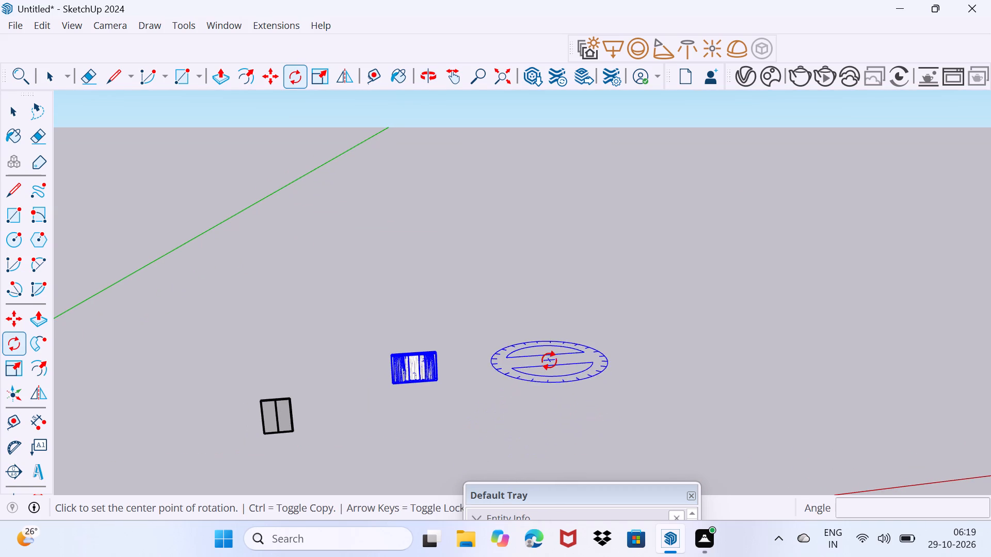
{"action": "left_click", "coordinate": [551, 382]}
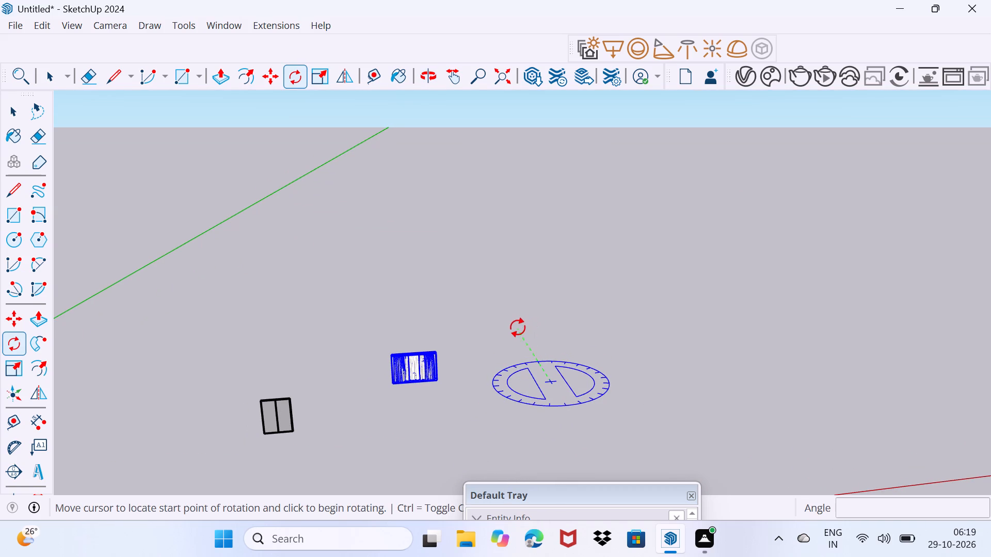
{"action": "left_click", "coordinate": [515, 329]}
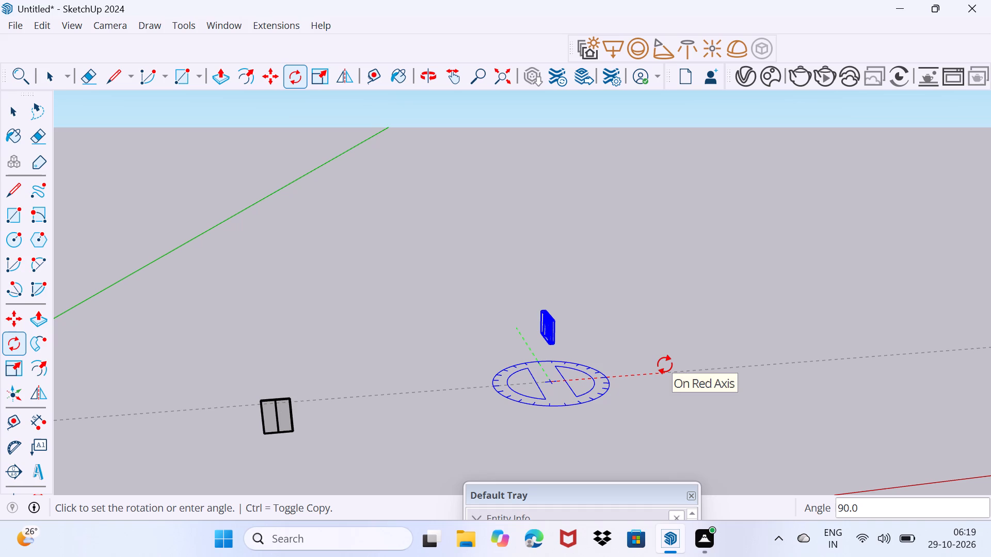
{"action": "left_click", "coordinate": [588, 452]}
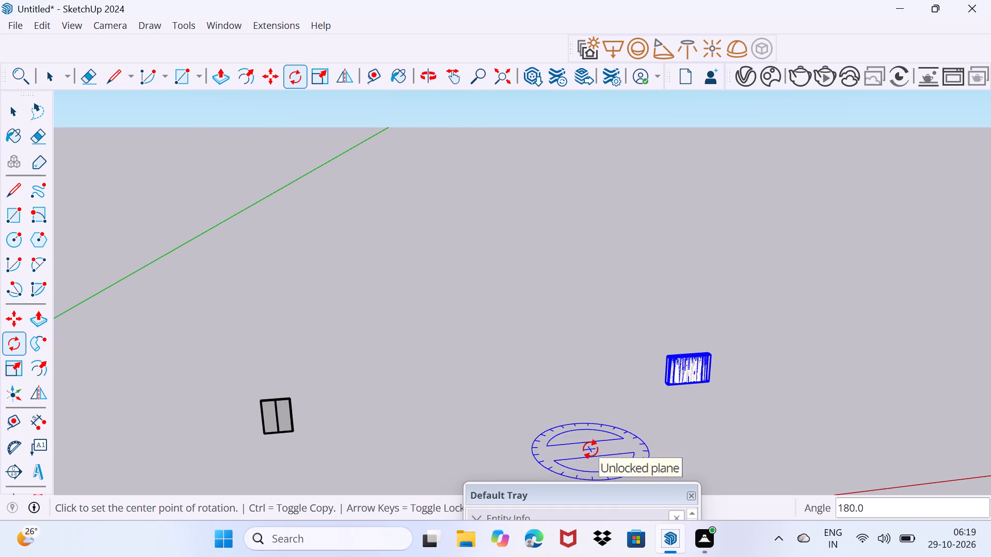
{"action": "key", "text": "space"}
{"action": "left_click_drag", "start_coordinate": [634, 430], "coordinate": [643, 407]}
Move the curtain by the end of its rod about 129' 8" to the upper corner of the double window.
{"action": "scroll", "coordinate": [660, 367], "scroll_direction": "up", "scroll_amount": 18}
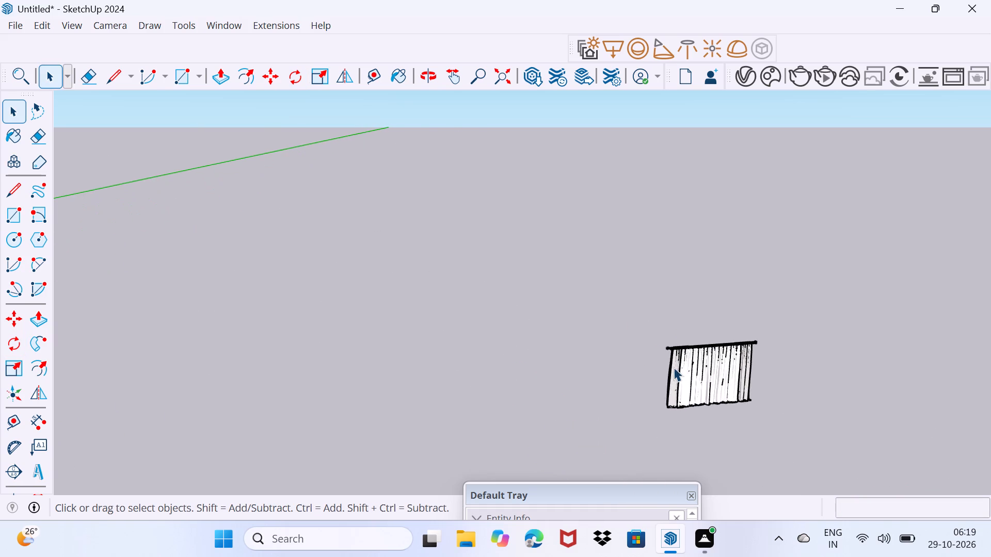
{"action": "scroll", "coordinate": [674, 367], "scroll_direction": "up", "scroll_amount": 20}
{"action": "scroll", "coordinate": [674, 367], "scroll_direction": "up", "scroll_amount": 11}
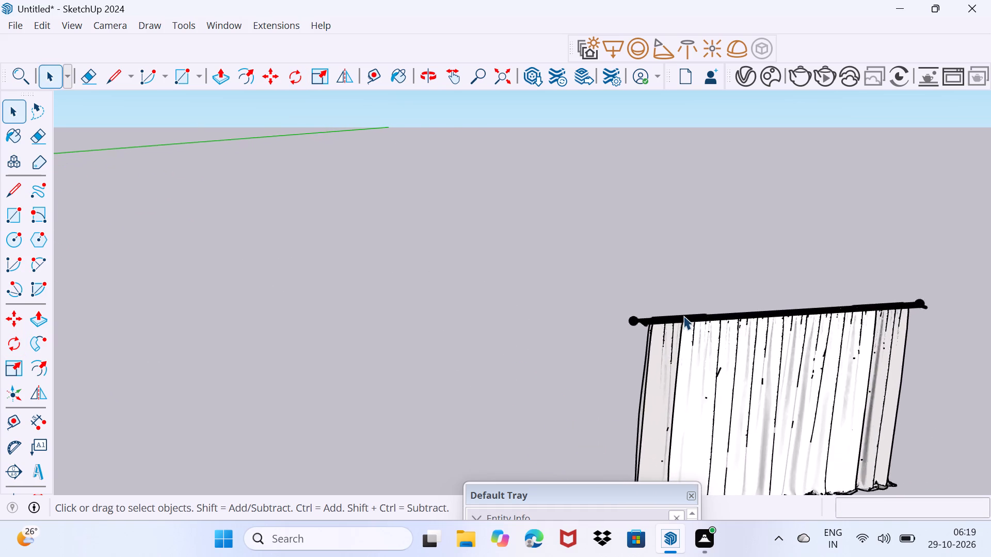
{"action": "scroll", "coordinate": [683, 316], "scroll_direction": "up", "scroll_amount": 10}
{"action": "middle_click_drag", "start_coordinate": [668, 324], "coordinate": [628, 331]}
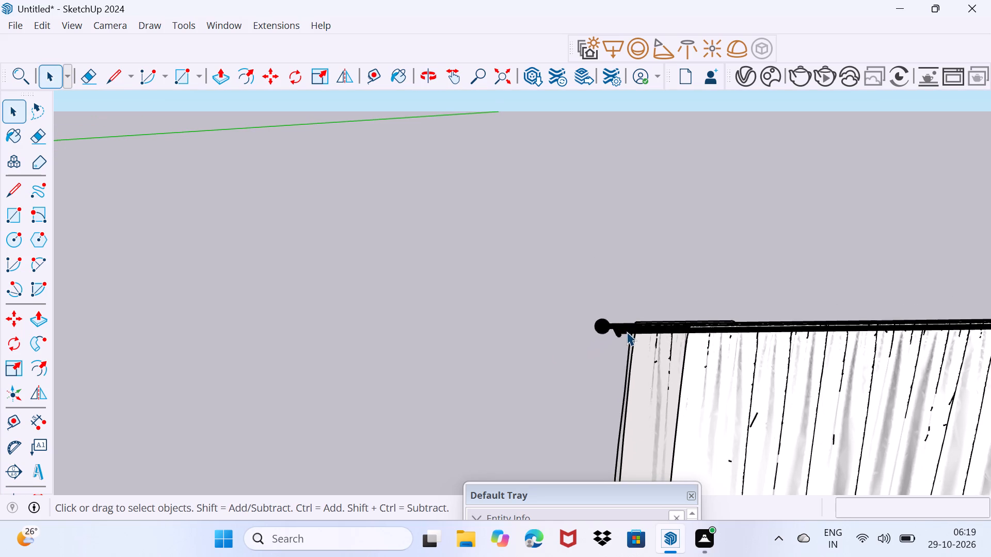
{"action": "left_click", "coordinate": [627, 332]}
{"action": "key", "text": "m"}
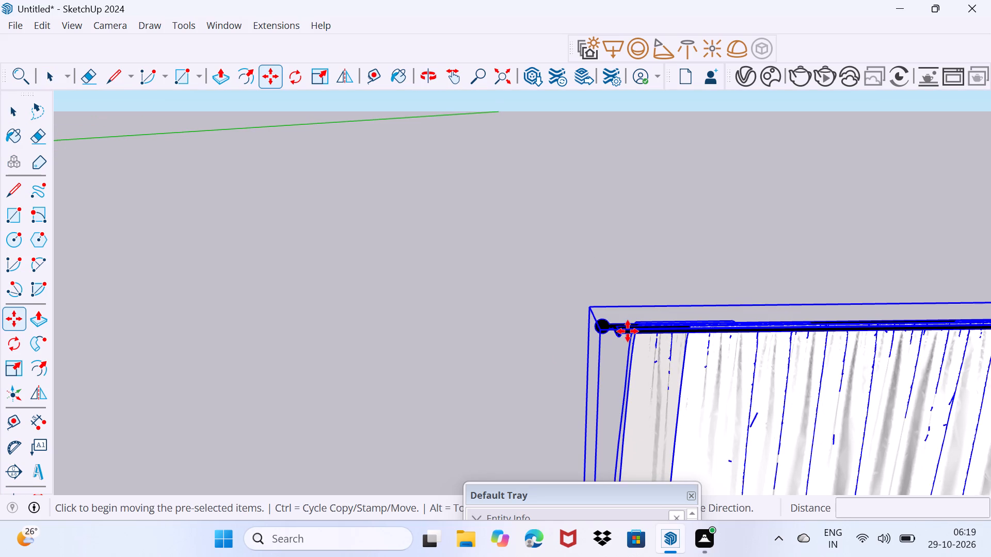
{"action": "left_click", "coordinate": [608, 334]}
{"action": "scroll", "coordinate": [464, 291], "scroll_direction": "down", "scroll_amount": 5}
{"action": "scroll", "coordinate": [457, 290], "scroll_direction": "down", "scroll_amount": 18}
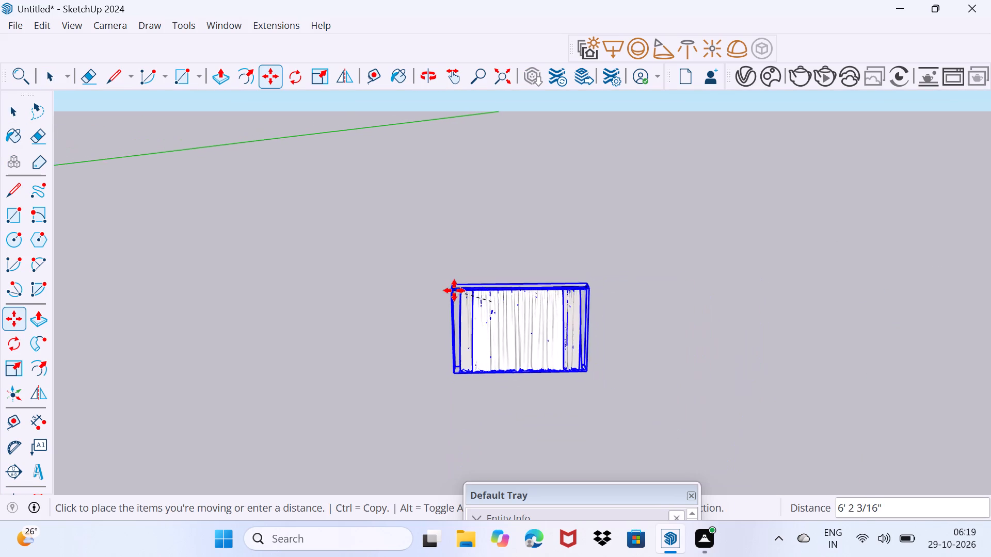
{"action": "scroll", "coordinate": [454, 290], "scroll_direction": "down", "scroll_amount": 20}
{"action": "scroll", "coordinate": [454, 290], "scroll_direction": "down", "scroll_amount": 18}
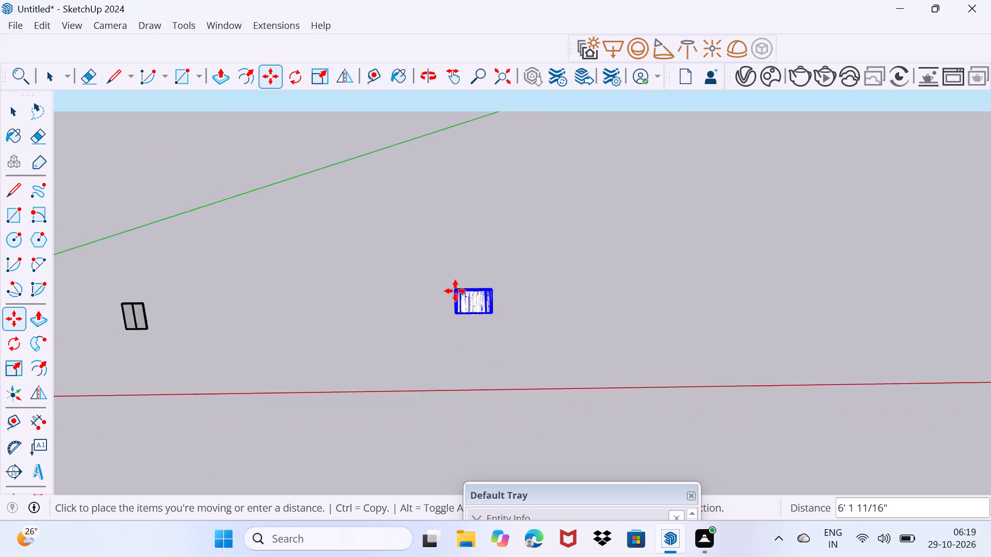
{"action": "scroll", "coordinate": [179, 306], "scroll_direction": "up", "scroll_amount": 19}
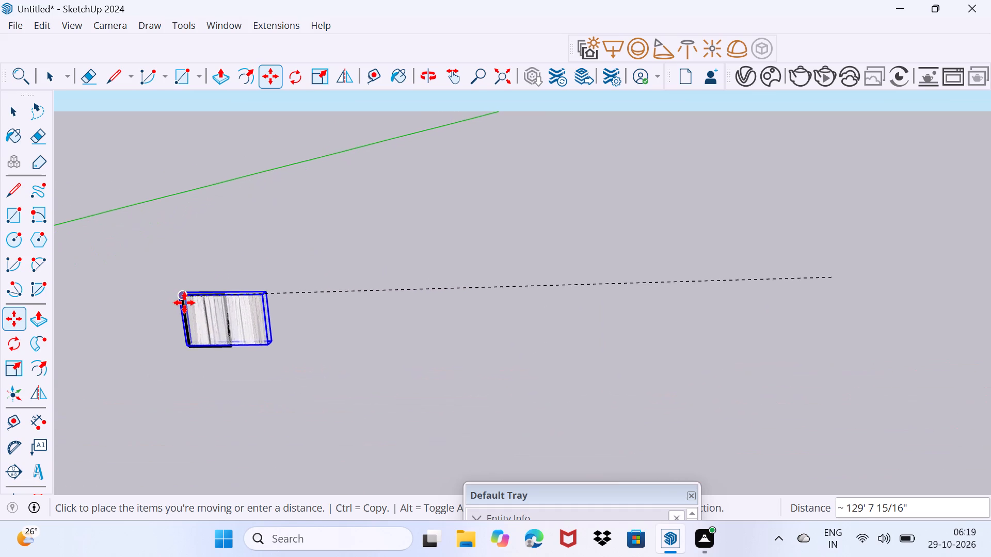
{"action": "scroll", "coordinate": [184, 303], "scroll_direction": "up", "scroll_amount": 11}
{"action": "middle_click_drag", "start_coordinate": [296, 276], "coordinate": [84, 307]}
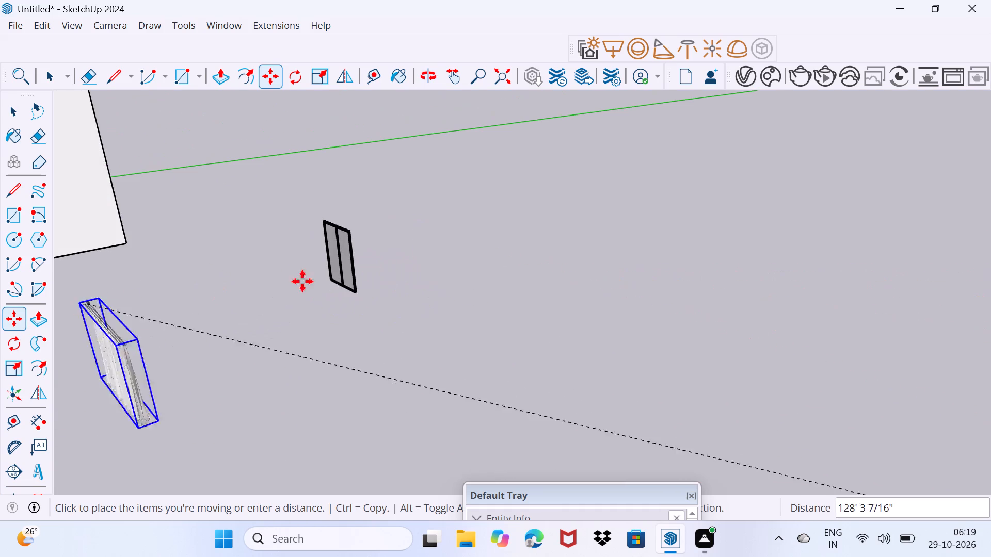
{"action": "scroll", "coordinate": [375, 254], "scroll_direction": "up", "scroll_amount": 10}
{"action": "middle_click_drag", "start_coordinate": [388, 226], "coordinate": [211, 229]}
{"action": "scroll", "coordinate": [484, 145], "scroll_direction": "up", "scroll_amount": 5}
{"action": "middle_click_drag", "start_coordinate": [467, 157], "coordinate": [455, 274]}
{"action": "middle_click_drag", "start_coordinate": [442, 277], "coordinate": [379, 288]}
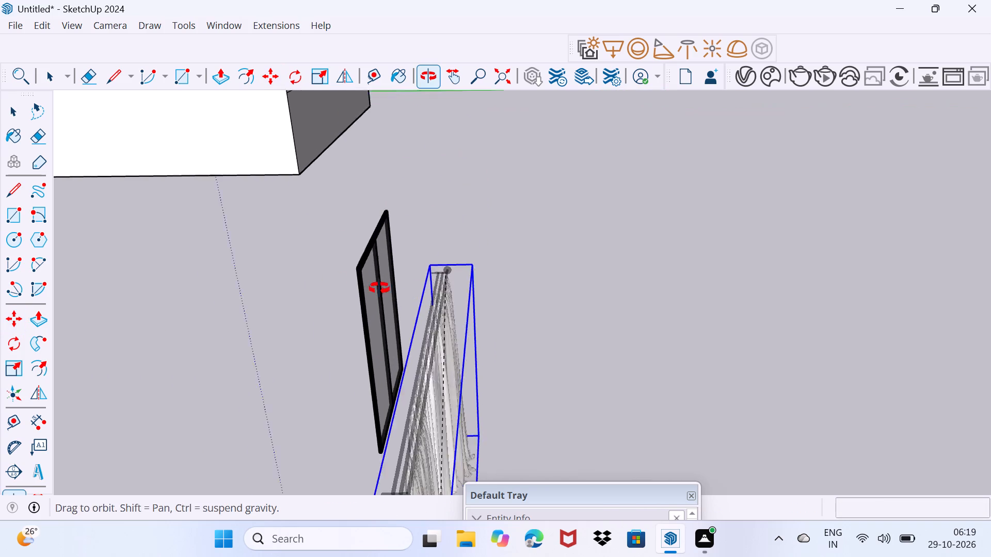
{"action": "middle_click_drag", "start_coordinate": [379, 288], "coordinate": [249, 250]}
{"action": "scroll", "coordinate": [479, 238], "scroll_direction": "up", "scroll_amount": 10}
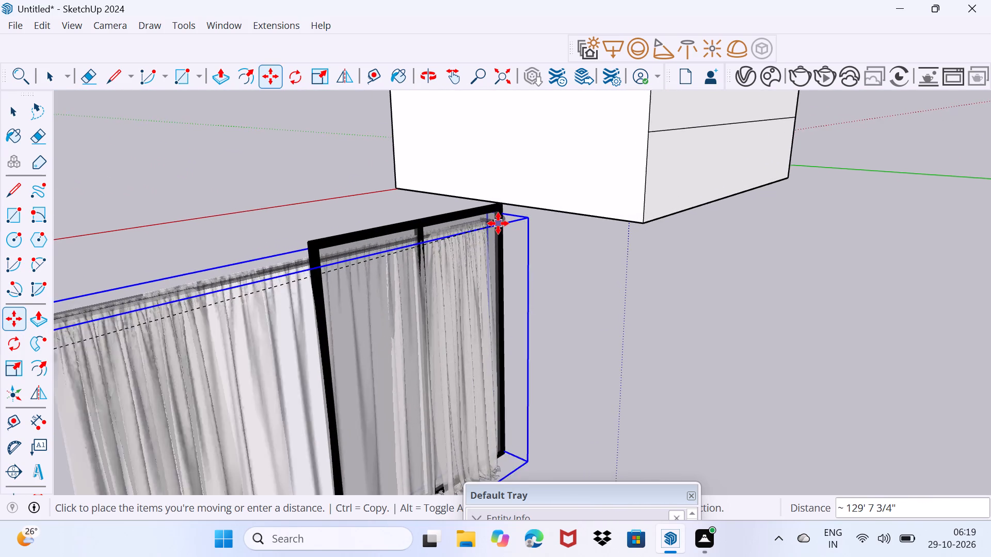
{"action": "scroll", "coordinate": [498, 223], "scroll_direction": "up", "scroll_amount": 5}
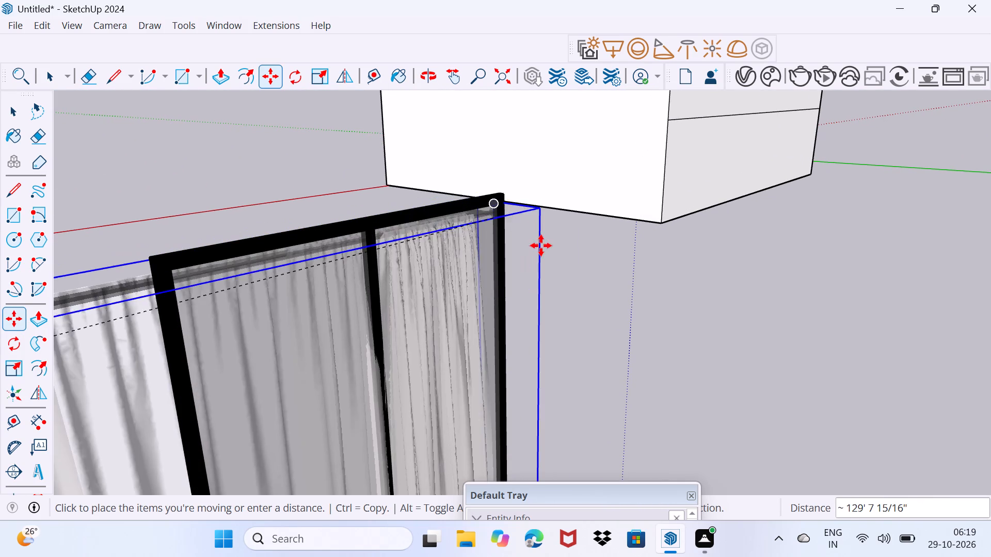
{"action": "left_click", "coordinate": [539, 245]}
Move the curtain about 1' 8" onto the double window's upper corner, and shift it about 4" sideways along the frame.
{"action": "middle_click_drag", "start_coordinate": [560, 225], "coordinate": [225, 230]}
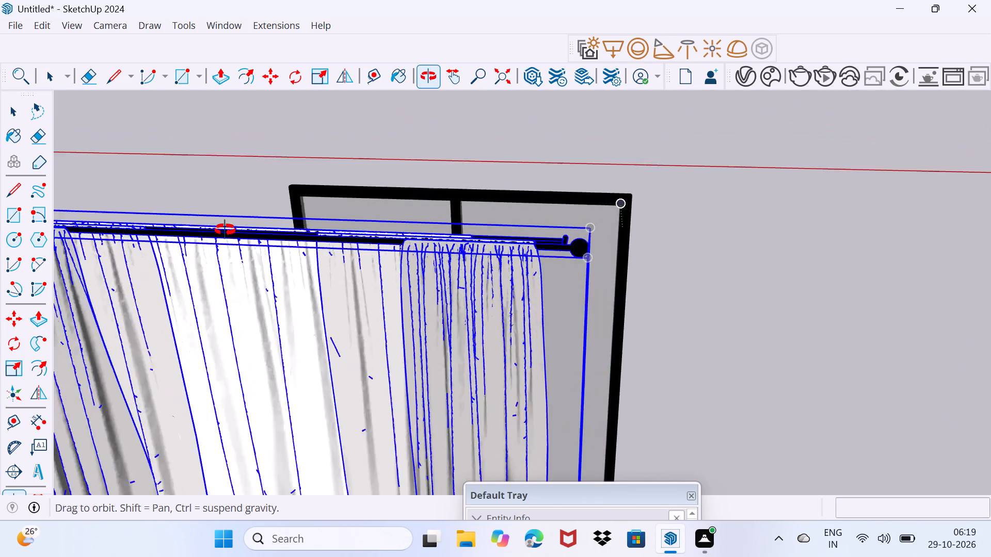
{"action": "middle_click_drag", "start_coordinate": [225, 230], "coordinate": [12, 220]}
{"action": "scroll", "coordinate": [621, 252], "scroll_direction": "up", "scroll_amount": 4}
{"action": "left_click", "coordinate": [596, 248]}
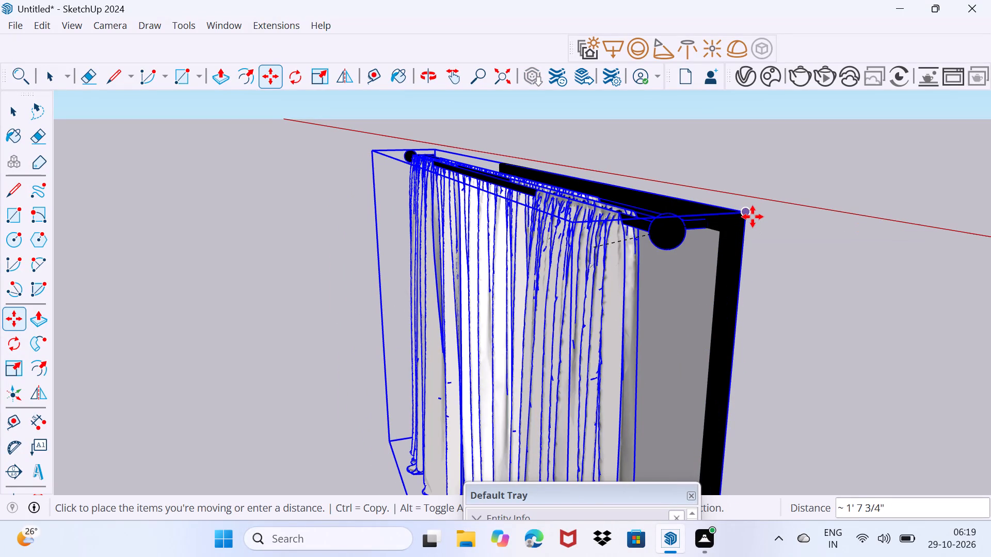
{"action": "left_click", "coordinate": [753, 217]}
{"action": "left_click", "coordinate": [568, 222]}
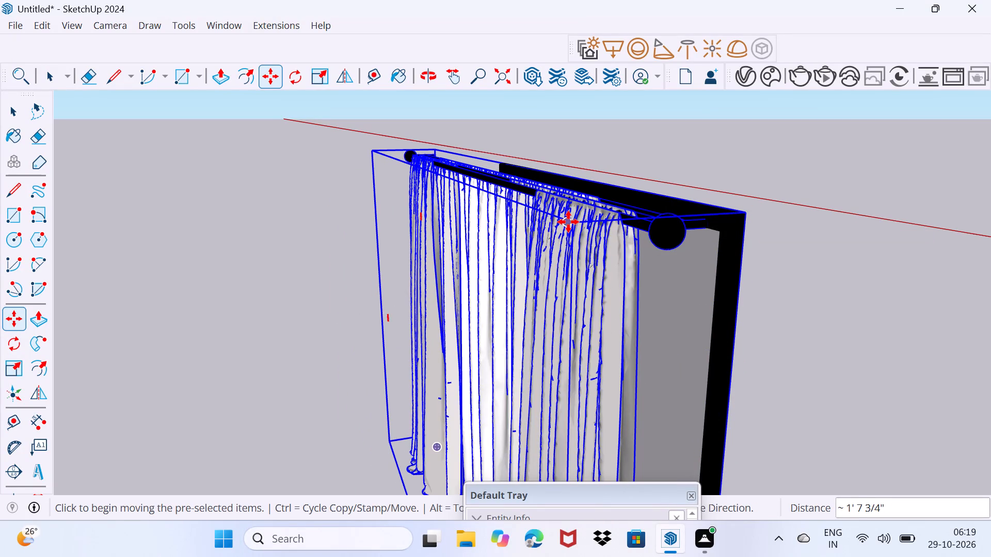
{"action": "left_click", "coordinate": [604, 221]}
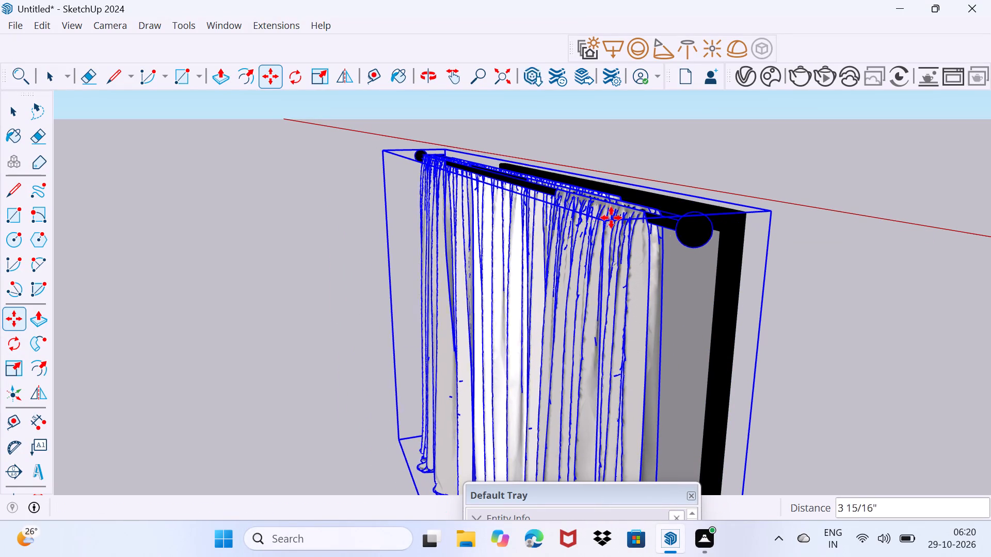
Scale the curtain's width along the red axis to about 0.56 to match the double window's frame, and deselect it.
{"action": "middle_click_drag", "start_coordinate": [522, 244], "coordinate": [633, 245]}
{"action": "key", "text": "s"}
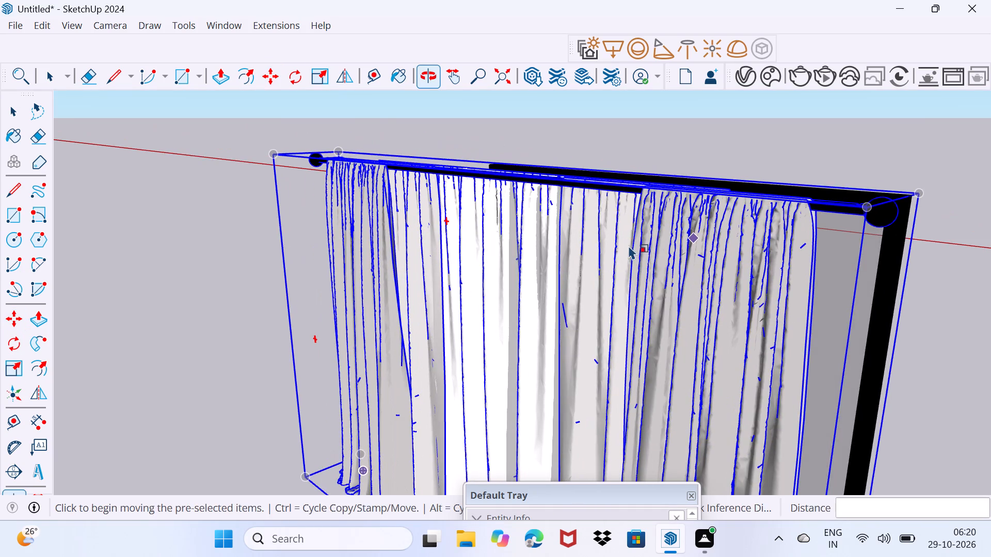
{"action": "left_click_drag", "start_coordinate": [318, 315], "coordinate": [358, 325]}
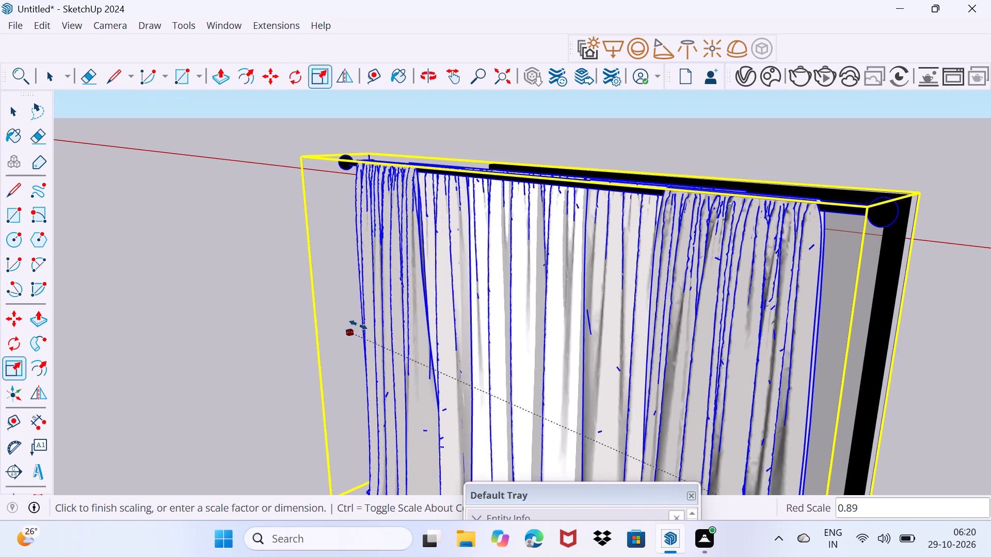
{"action": "left_click_drag", "start_coordinate": [358, 325], "coordinate": [481, 345]}
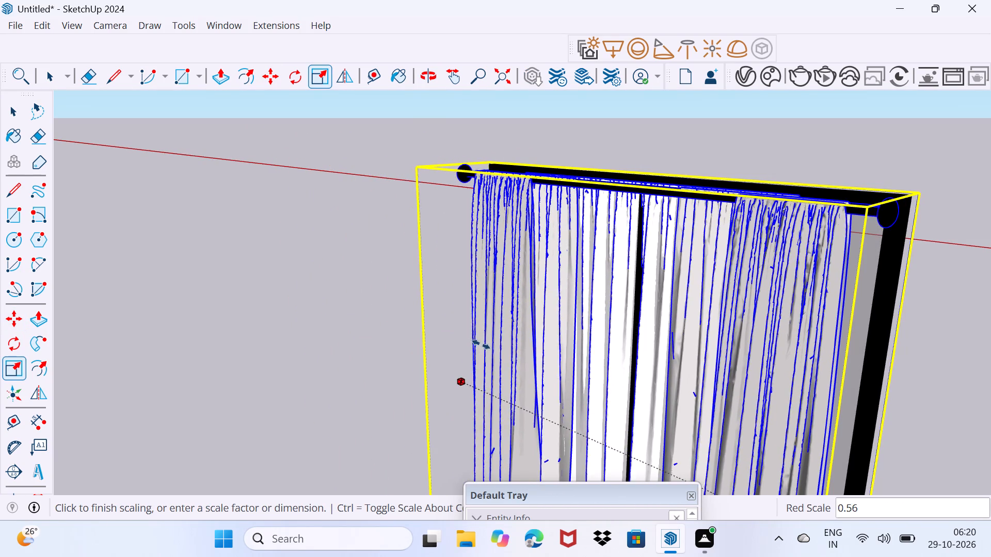
{"action": "left_click_drag", "start_coordinate": [481, 345], "coordinate": [487, 345]}
{"action": "middle_click_drag", "start_coordinate": [532, 291], "coordinate": [479, 338]}
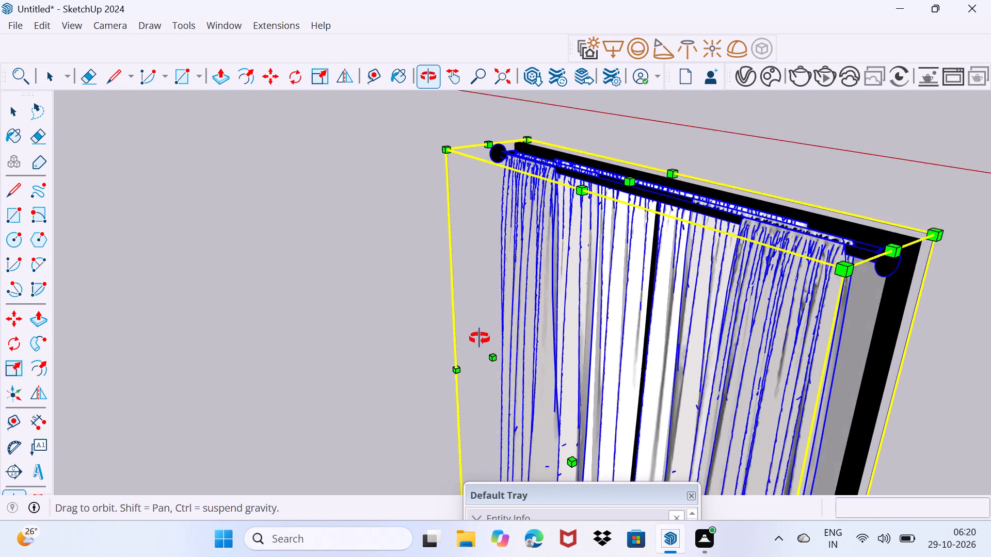
{"action": "middle_click_drag", "start_coordinate": [479, 338], "coordinate": [553, 196]}
{"action": "scroll", "coordinate": [554, 198], "scroll_direction": "down", "scroll_amount": 10}
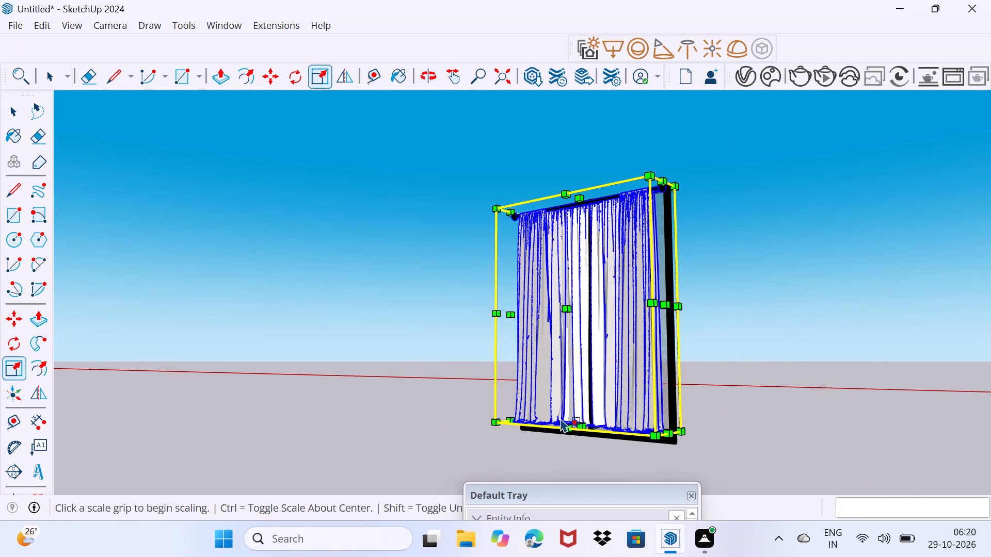
{"action": "key", "text": "space"}
{"action": "left_click_drag", "start_coordinate": [796, 398], "coordinate": [807, 378]}
Group the curtain and the double window together, and deselect the group.
{"action": "middle_click_drag", "start_coordinate": [848, 234], "coordinate": [733, 257]}
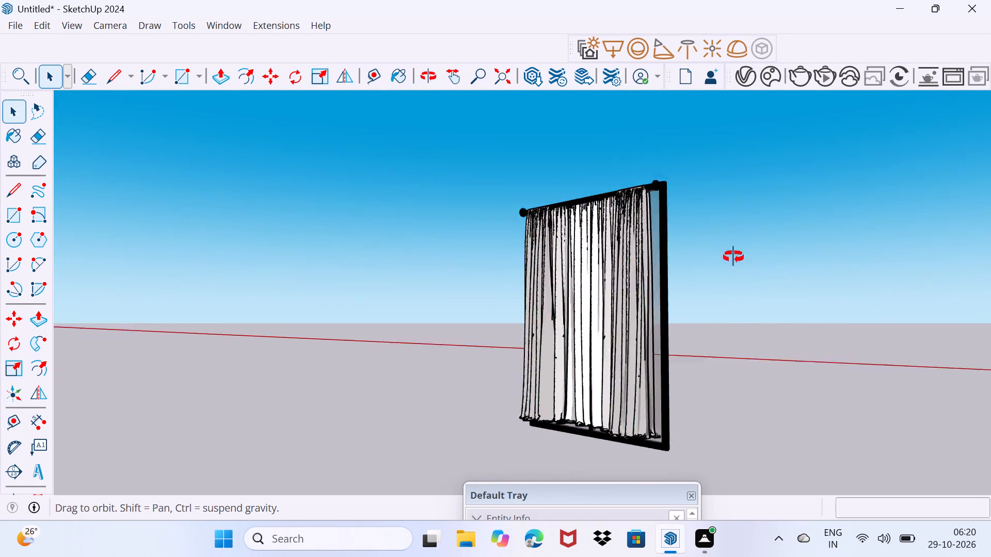
{"action": "middle_click_drag", "start_coordinate": [733, 257], "coordinate": [609, 288]}
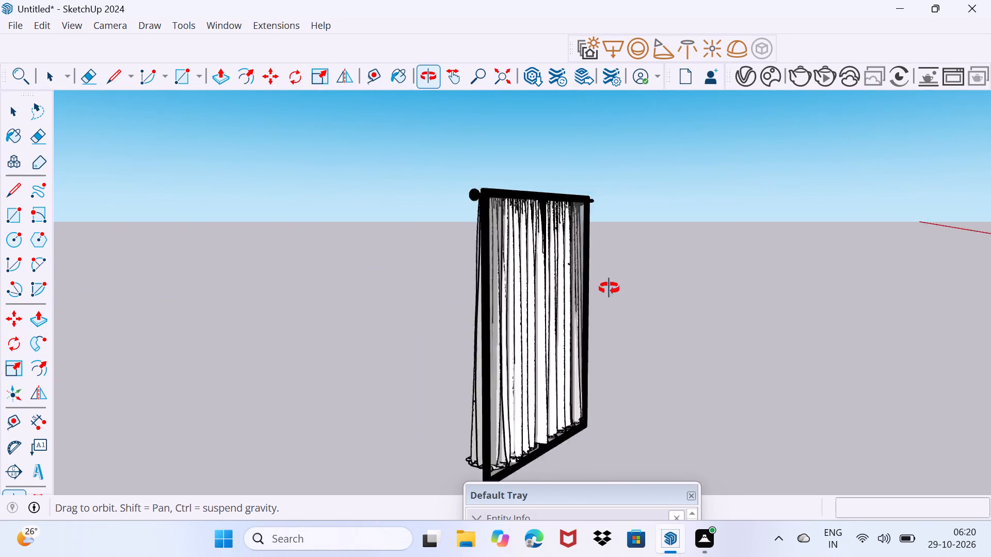
{"action": "middle_click_drag", "start_coordinate": [609, 288], "coordinate": [648, 286]}
{"action": "scroll", "coordinate": [649, 286], "scroll_direction": "down", "scroll_amount": 4}
{"action": "left_click_drag", "start_coordinate": [493, 162], "coordinate": [716, 436]}
{"action": "right_click", "coordinate": [606, 297]}
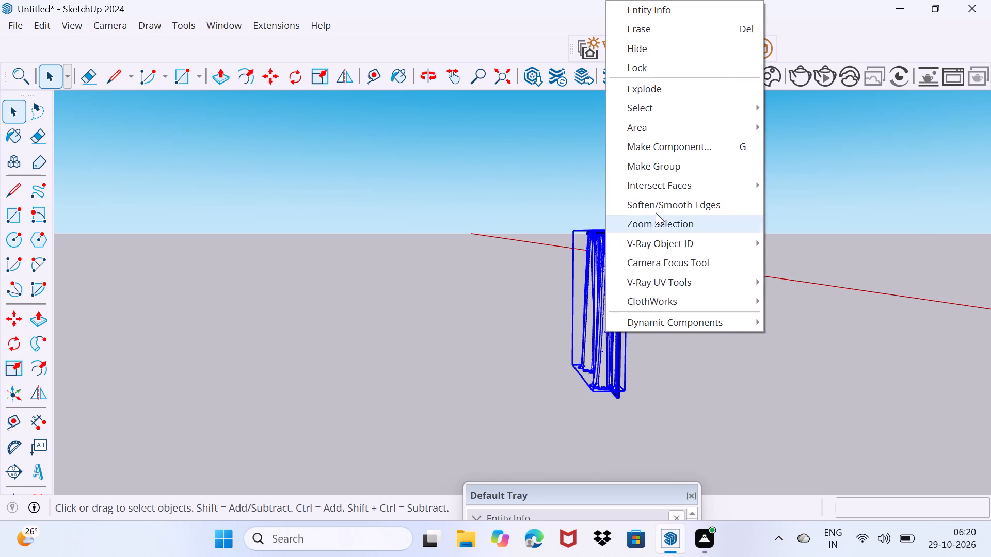
{"action": "left_click", "coordinate": [672, 170]}
{"action": "left_click_drag", "start_coordinate": [699, 384], "coordinate": [730, 331]}
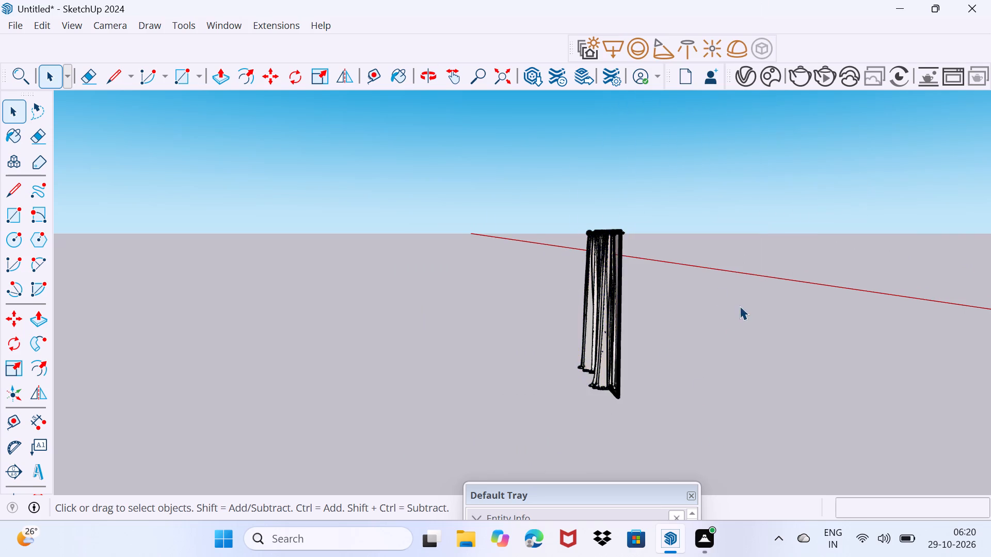
Move the window-and-curtain group by its lower corner about 99' 8" to the lower corner of the wall opening beside the balcony door.
{"action": "middle_click_drag", "start_coordinate": [732, 322], "coordinate": [441, 330]}
{"action": "left_click", "coordinate": [544, 366]}
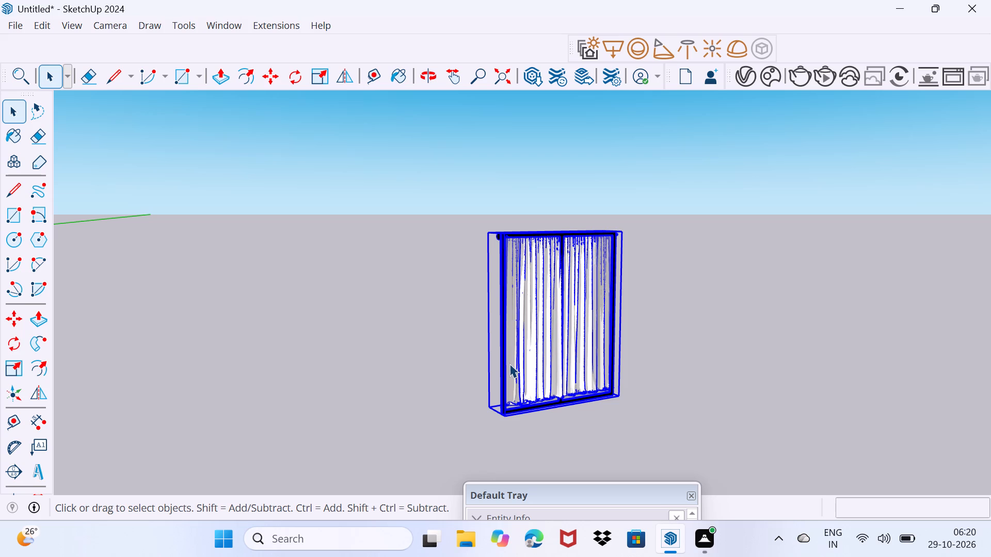
{"action": "key", "text": "m"}
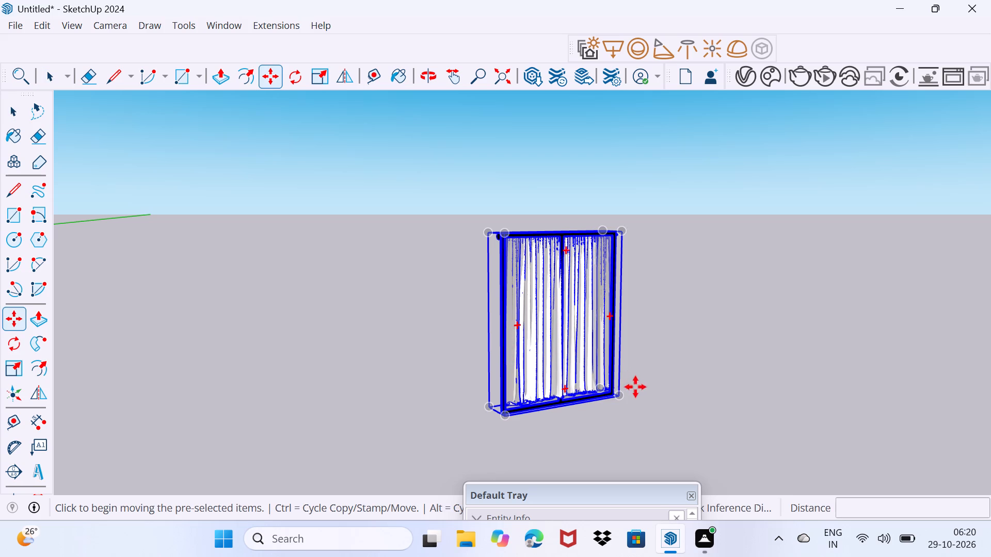
{"action": "left_click", "coordinate": [619, 394]}
{"action": "scroll", "coordinate": [567, 412], "scroll_direction": "down", "scroll_amount": 18}
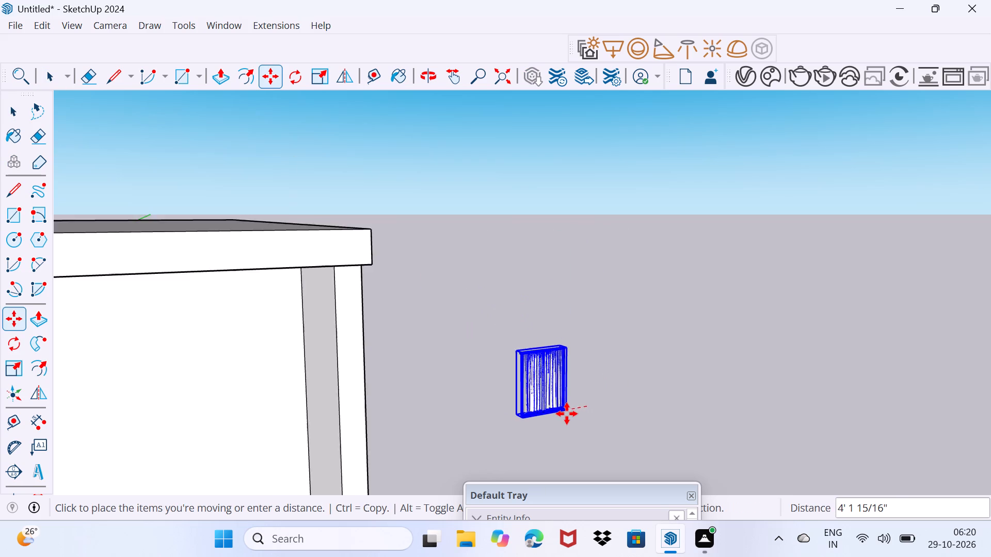
{"action": "scroll", "coordinate": [567, 414], "scroll_direction": "down", "scroll_amount": 6}
{"action": "scroll", "coordinate": [197, 451], "scroll_direction": "up", "scroll_amount": 15}
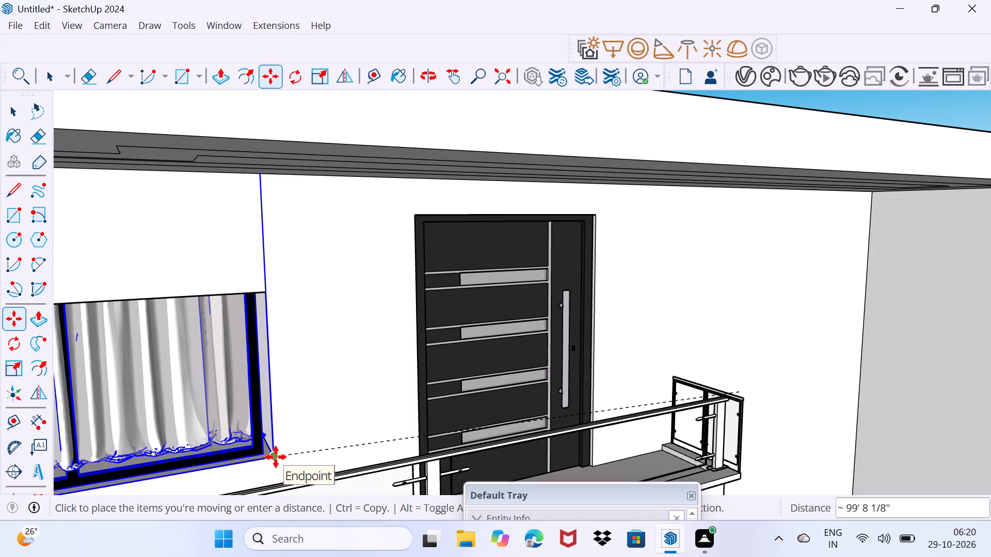
{"action": "left_click", "coordinate": [276, 457]}
{"action": "left_click", "coordinate": [271, 453]}
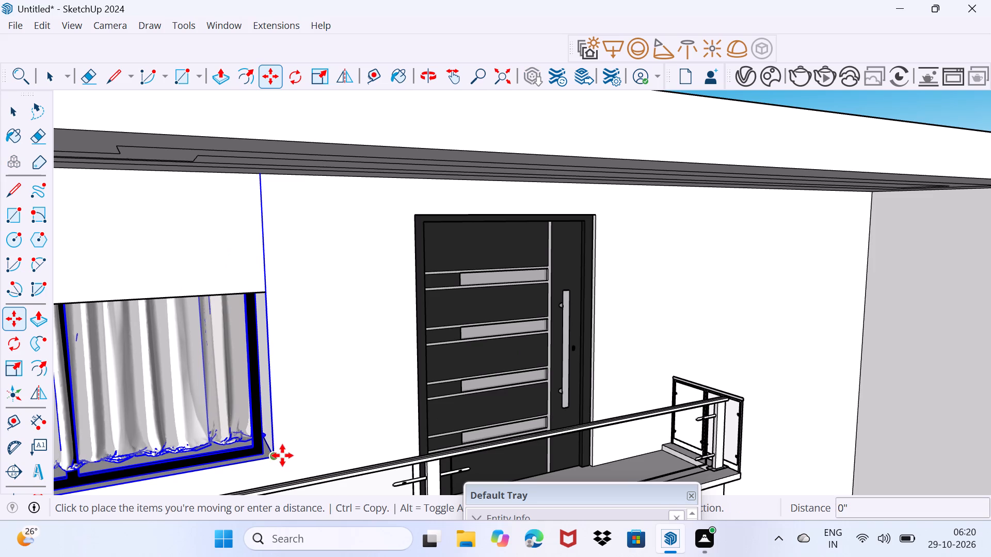
{"action": "left_click", "coordinate": [274, 464]}
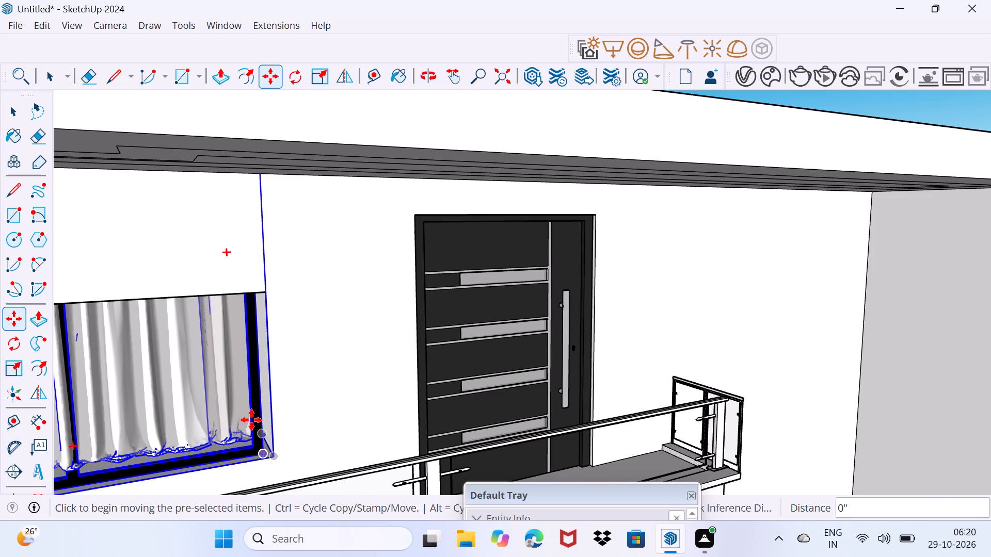
Scale the window-and-curtain group down uniformly from its upper corner until it is smaller than the wall opening.
{"action": "scroll", "coordinate": [252, 420], "scroll_direction": "down", "scroll_amount": 3}
{"action": "key", "text": "s"}
{"action": "scroll", "coordinate": [197, 321], "scroll_direction": "down", "scroll_amount": 7}
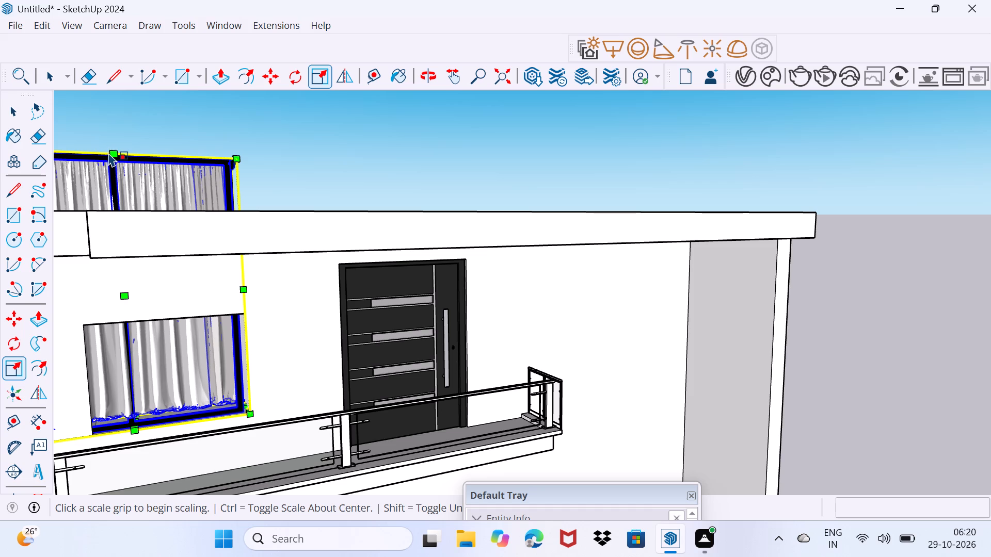
{"action": "left_click", "coordinate": [114, 152]}
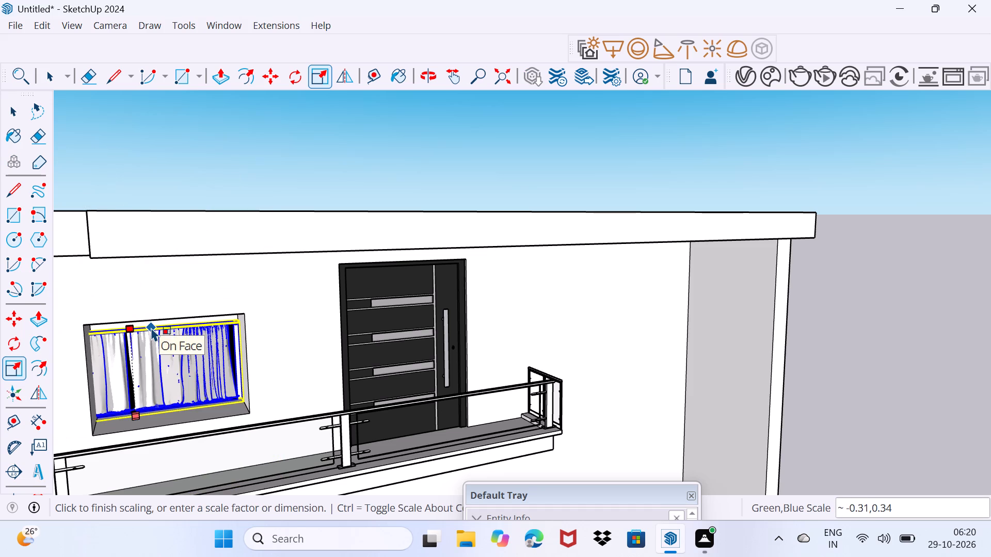
{"action": "key", "text": "Escape"}
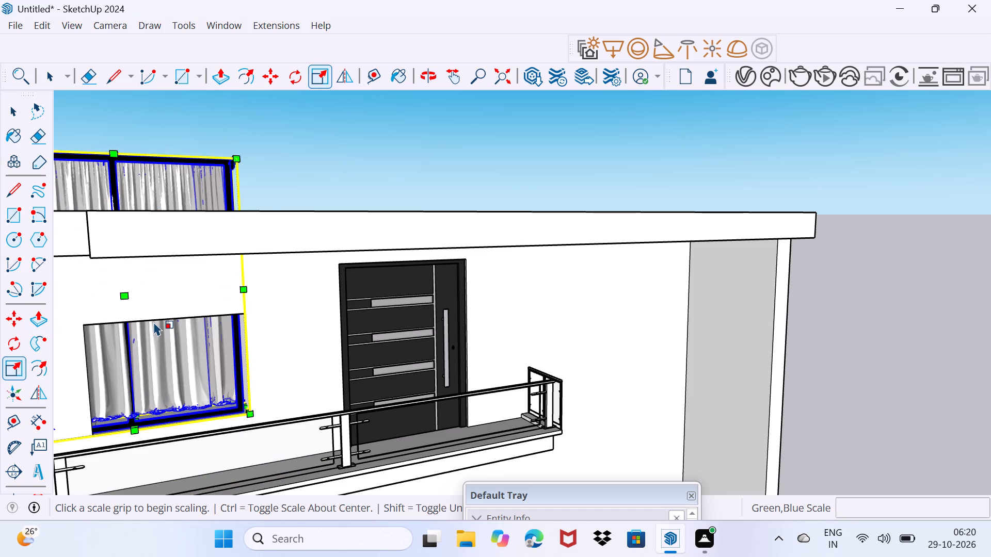
{"action": "scroll", "coordinate": [154, 322], "scroll_direction": "down", "scroll_amount": 13}
{"action": "middle_click_drag", "start_coordinate": [155, 322], "coordinate": [214, 329]}
{"action": "left_click_drag", "start_coordinate": [126, 247], "coordinate": [214, 334]}
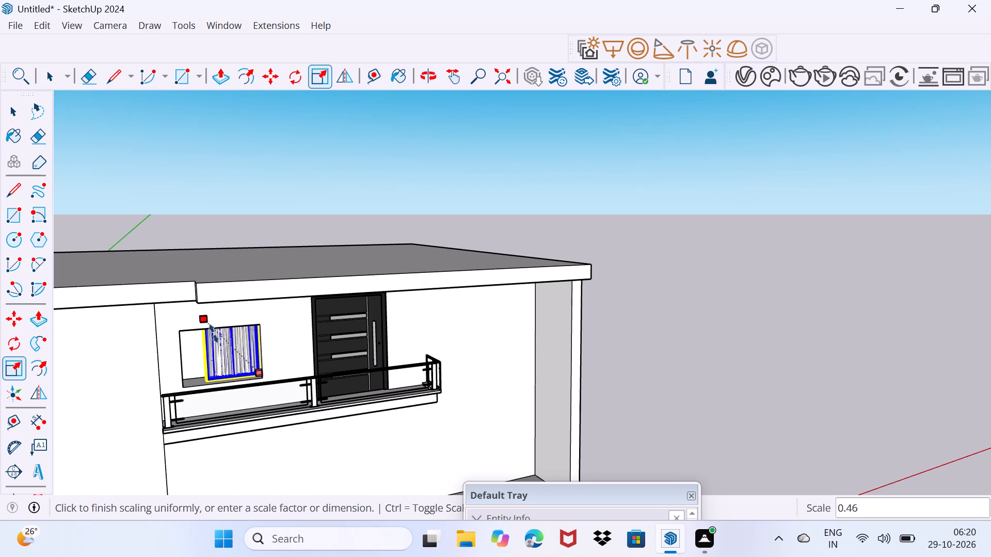
{"action": "left_click_drag", "start_coordinate": [214, 334], "coordinate": [221, 344]}
Move the scaled group so its lower corner sits on the opening's front lower corner nearest the door.
{"action": "scroll", "coordinate": [228, 373], "scroll_direction": "up", "scroll_amount": 7}
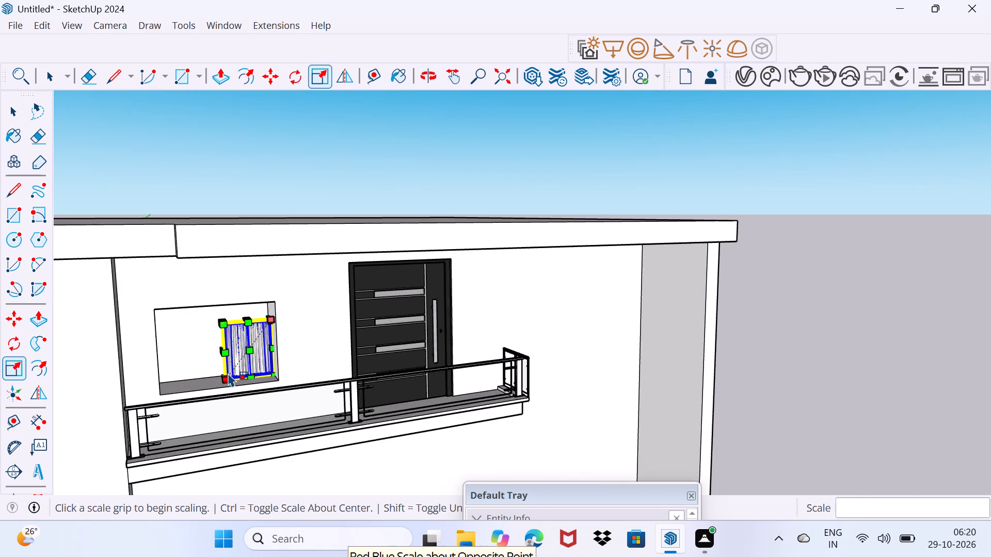
{"action": "scroll", "coordinate": [228, 373], "scroll_direction": "up", "scroll_amount": 3}
{"action": "key", "text": "m"}
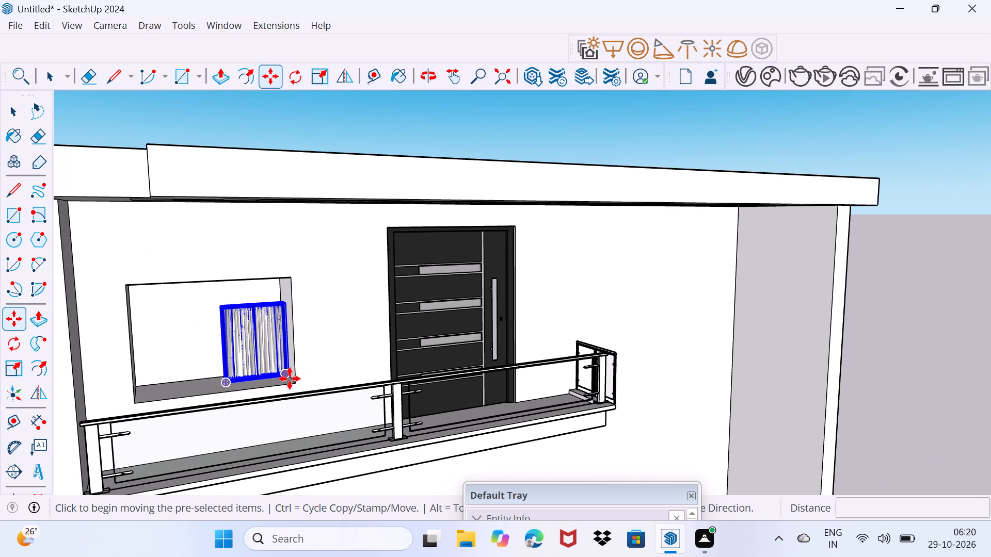
{"action": "left_click", "coordinate": [290, 379]}
{"action": "scroll", "coordinate": [294, 385], "scroll_direction": "up", "scroll_amount": 6}
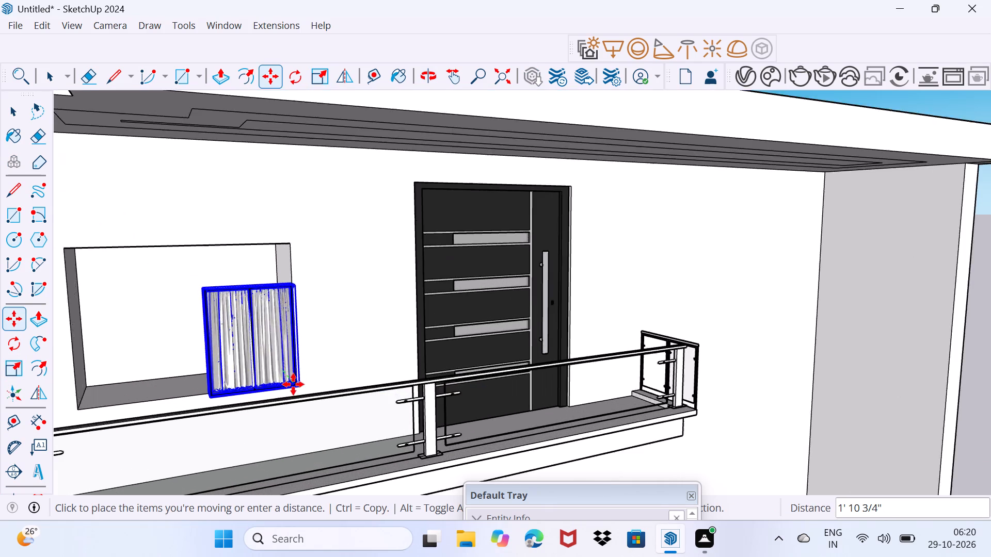
{"action": "scroll", "coordinate": [293, 384], "scroll_direction": "up", "scroll_amount": 17}
{"action": "scroll", "coordinate": [293, 383], "scroll_direction": "up", "scroll_amount": 6}
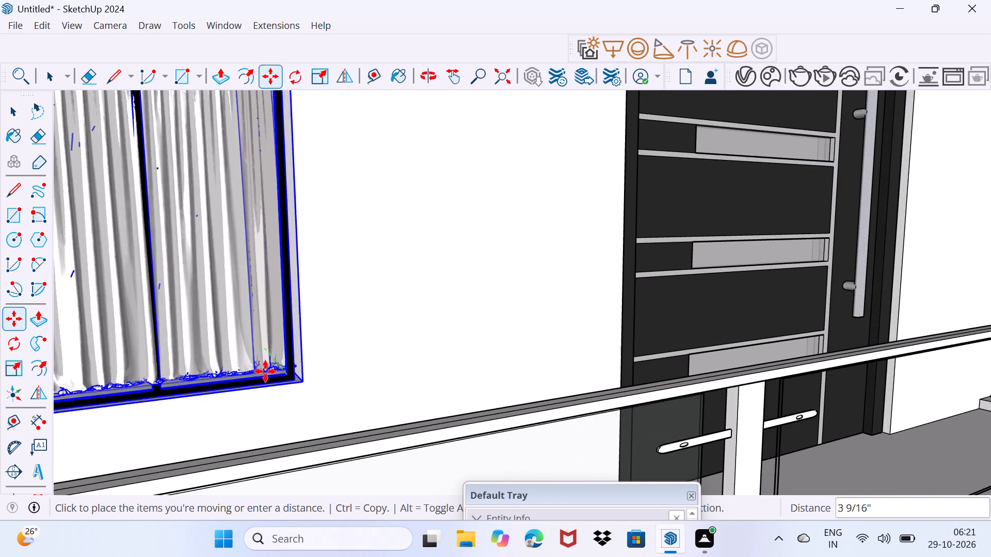
{"action": "left_click", "coordinate": [265, 371]}
{"action": "left_click", "coordinate": [271, 367]}
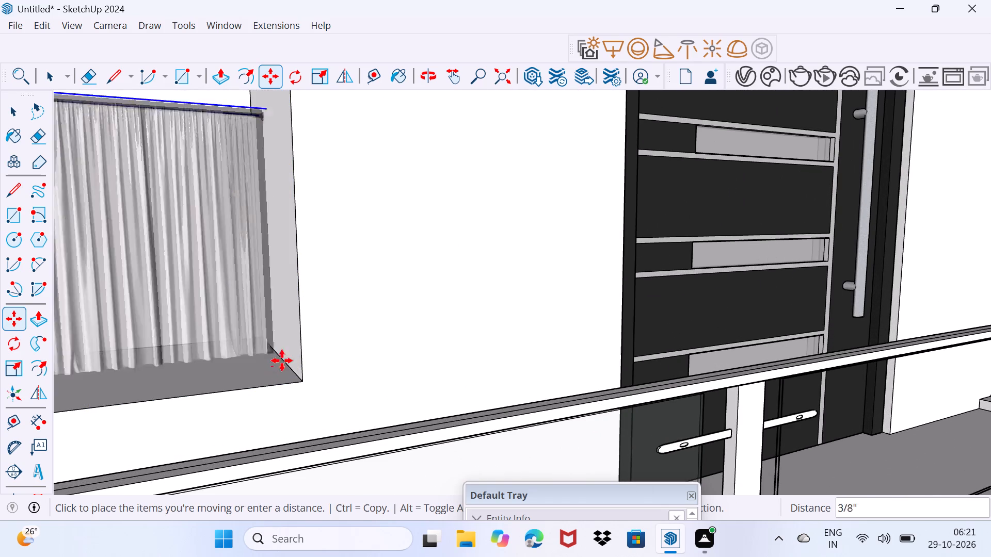
{"action": "left_click", "coordinate": [292, 370]}
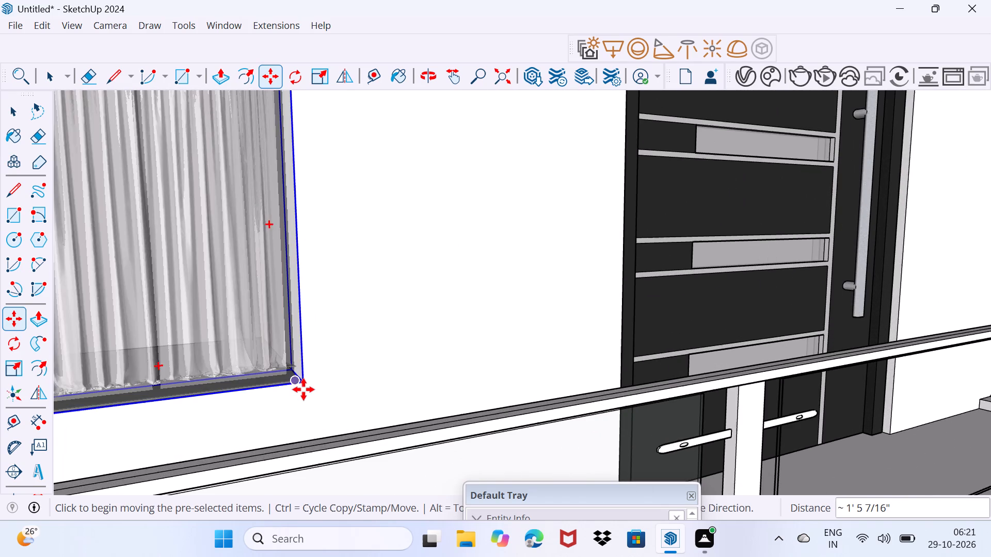
{"action": "left_click", "coordinate": [307, 387]}
{"action": "left_click", "coordinate": [303, 383]}
Scale the group's width along the red axis to 2.29 so it reaches the opening's far side edge.
{"action": "scroll", "coordinate": [279, 380], "scroll_direction": "down", "scroll_amount": 4}
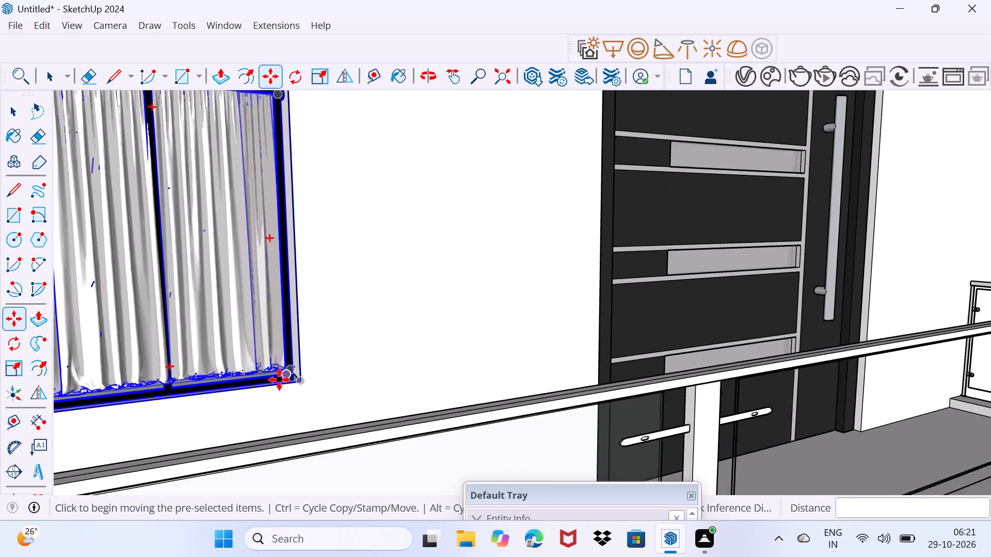
{"action": "scroll", "coordinate": [279, 380], "scroll_direction": "down", "scroll_amount": 4}
{"action": "middle_click_drag", "start_coordinate": [185, 352], "coordinate": [203, 353]}
{"action": "key", "text": "s"}
{"action": "scroll", "coordinate": [107, 330], "scroll_direction": "up", "scroll_amount": 3}
{"action": "middle_click_drag", "start_coordinate": [112, 329], "coordinate": [348, 315]}
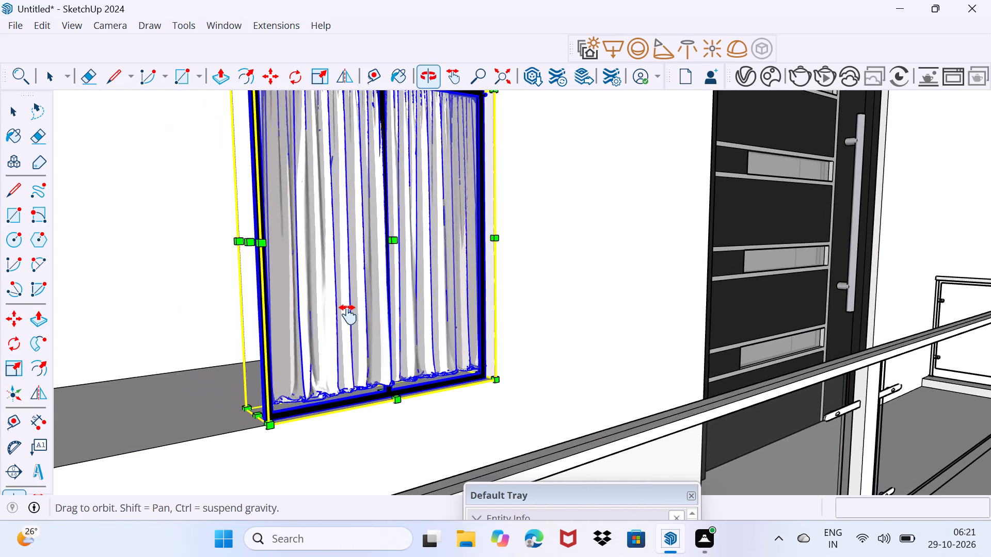
{"action": "middle_click_drag", "start_coordinate": [348, 315], "coordinate": [526, 318]}
{"action": "scroll", "coordinate": [526, 318], "scroll_direction": "down", "scroll_amount": 3, "text": "shift"}
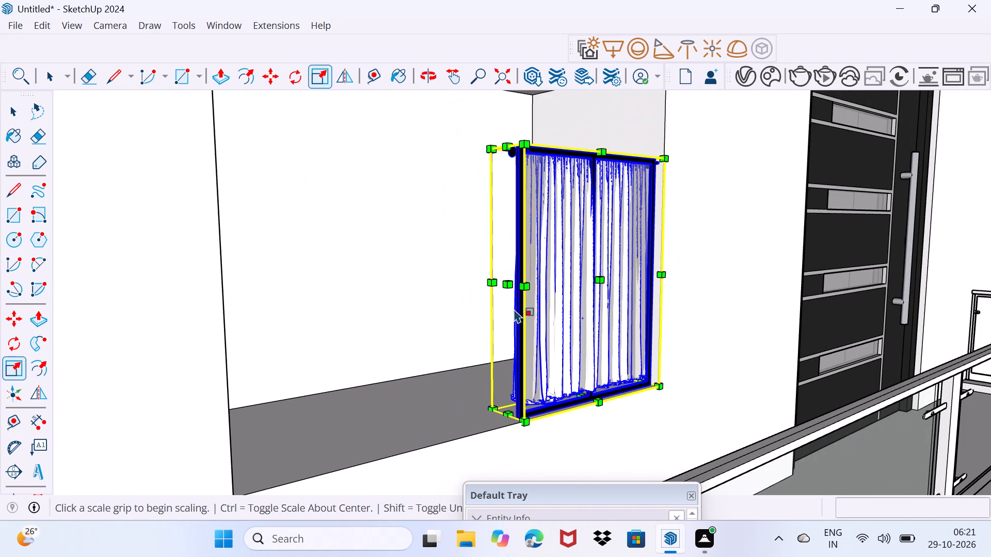
{"action": "left_click", "coordinate": [508, 281]}
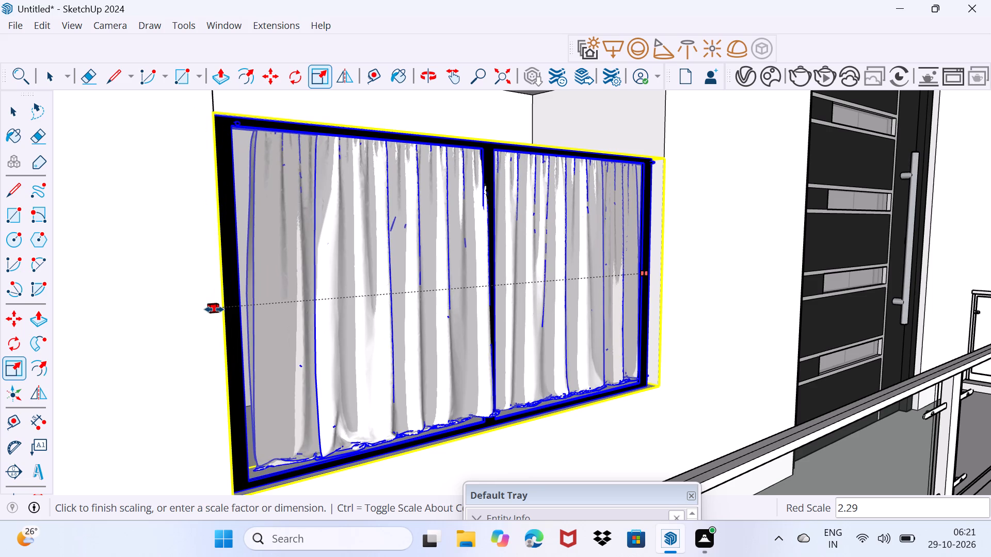
{"action": "left_click", "coordinate": [214, 309]}
Scale the window-and-curtain group's height along the blue axis by about 1.39 so it reaches the opening's top edge.
{"action": "scroll", "coordinate": [432, 241], "scroll_direction": "down", "scroll_amount": 3}
{"action": "middle_click_drag", "start_coordinate": [492, 192], "coordinate": [457, 281], "text": "shift"}
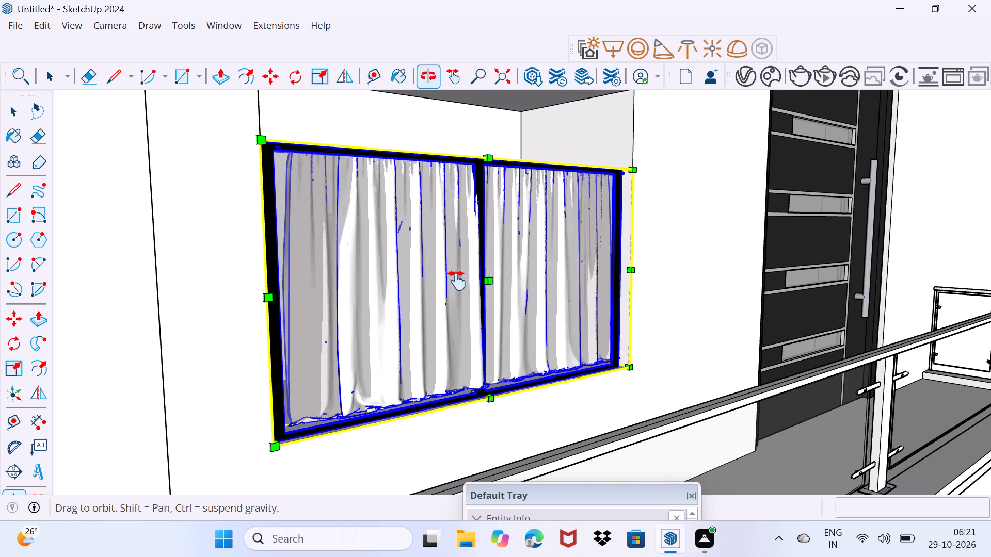
{"action": "middle_click_drag", "start_coordinate": [457, 281], "coordinate": [445, 303], "text": "shift"}
{"action": "scroll", "coordinate": [431, 285], "scroll_direction": "up", "scroll_amount": 2}
{"action": "left_click", "coordinate": [429, 267]}
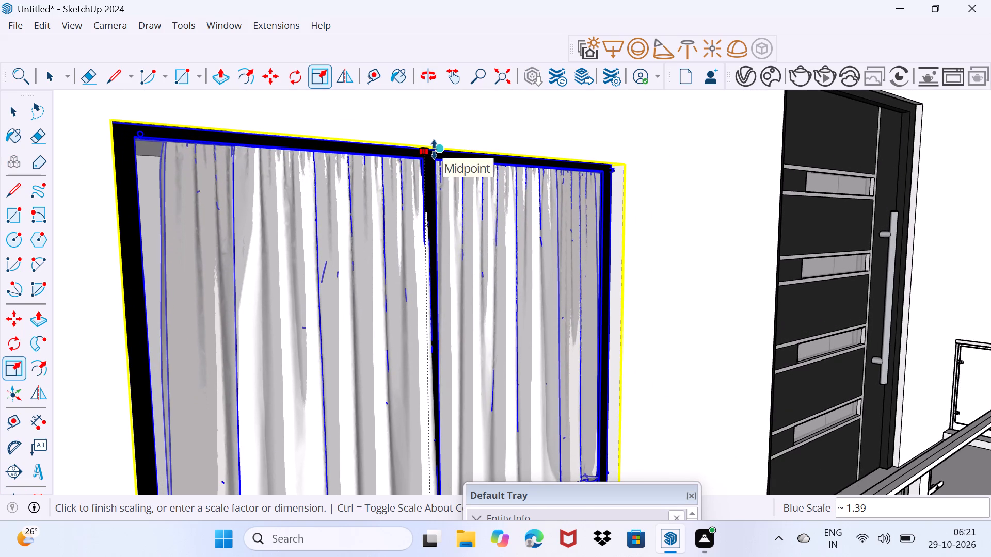
{"action": "left_click", "coordinate": [434, 150]}
{"action": "key", "text": "space"}
{"action": "left_click_drag", "start_coordinate": [387, 237], "coordinate": [408, 184]}
Examine the fitted window together with the balcony door and railing from the front.
{"action": "scroll", "coordinate": [405, 163], "scroll_direction": "down", "scroll_amount": 6}
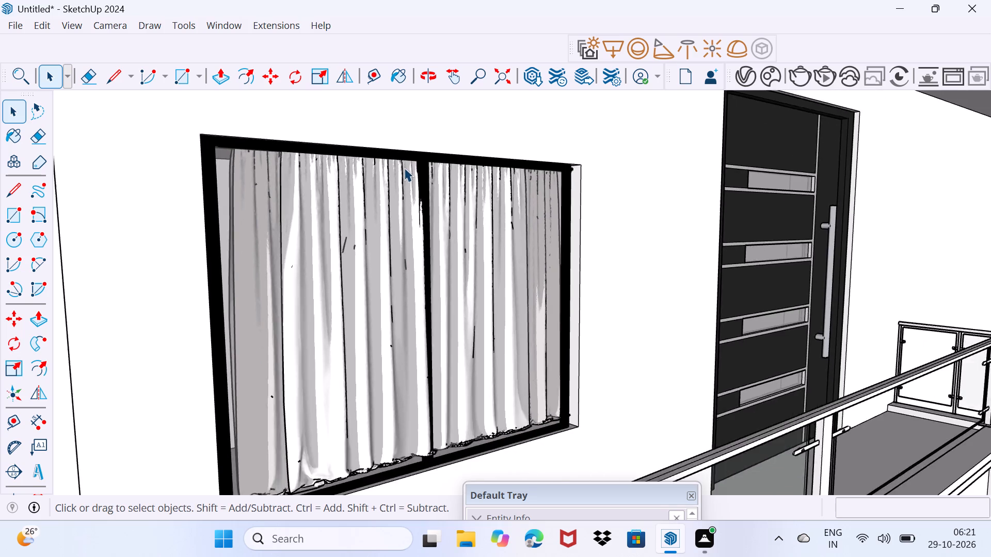
{"action": "scroll", "coordinate": [404, 168], "scroll_direction": "down", "scroll_amount": 14}
{"action": "middle_click_drag", "start_coordinate": [522, 196], "coordinate": [419, 201]}
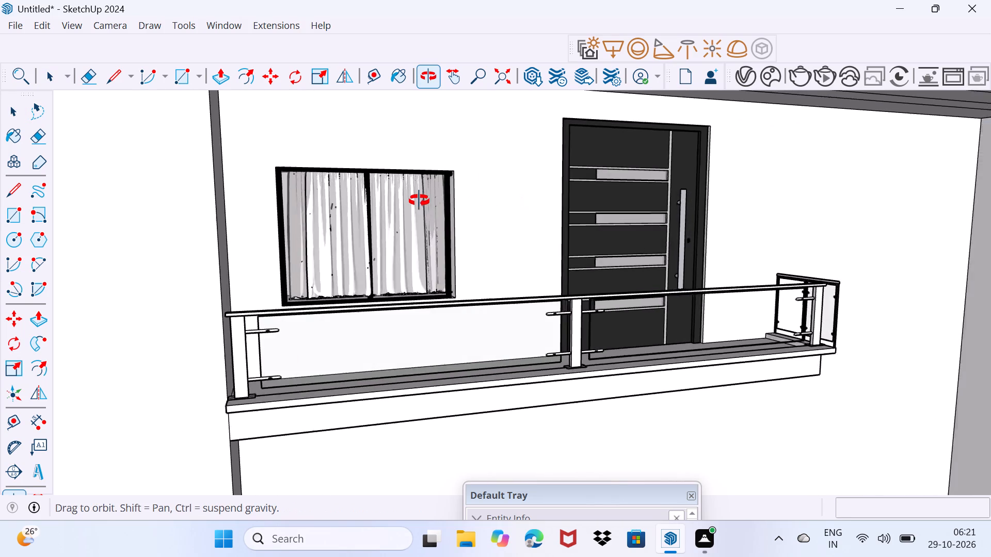
{"action": "middle_click_drag", "start_coordinate": [419, 201], "coordinate": [378, 203]}
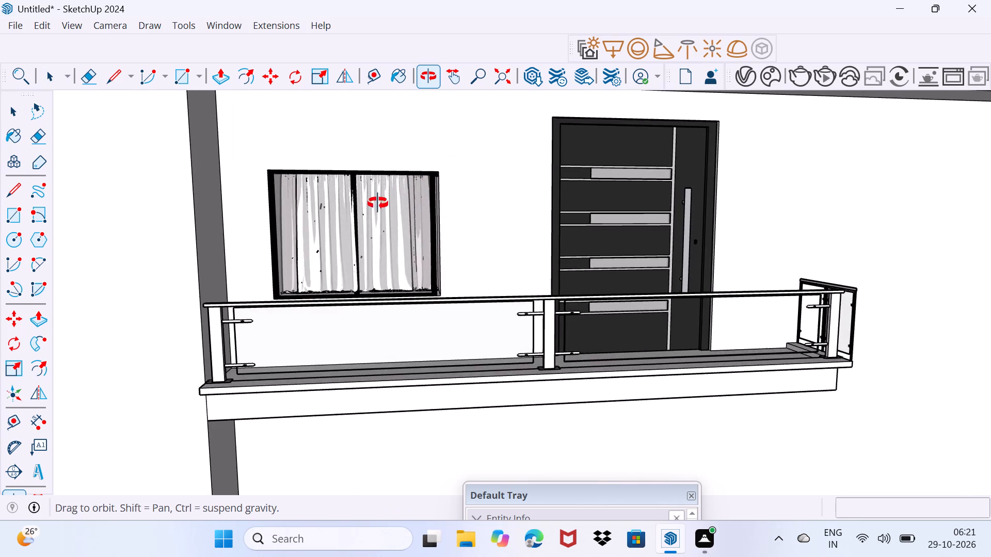
{"action": "middle_click_drag", "start_coordinate": [378, 203], "coordinate": [360, 228]}
{"action": "key", "text": "space"}
{"action": "key", "text": "space"}
{"action": "key", "text": "space"}
{"action": "key", "text": "space"}
{"action": "key", "text": "space"}
{"action": "key", "text": "space"}
{"action": "key", "text": "space"}
{"action": "middle_click_drag", "start_coordinate": [360, 228], "coordinate": [372, 194]}
{"action": "scroll", "coordinate": [374, 193], "scroll_direction": "down", "scroll_amount": 8}
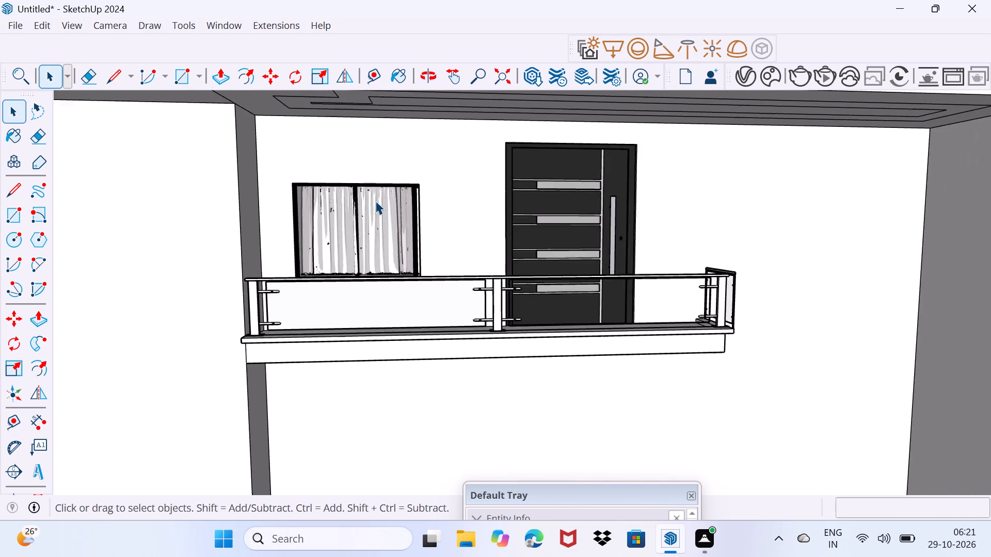
Draw a door rectangle about 5' 8 5/8" by 8' 11" on the ground-floor wall below the balcony, standing on the floor edge.
{"action": "middle_click_drag", "start_coordinate": [542, 292], "coordinate": [423, 206], "text": "shift"}
{"action": "scroll", "coordinate": [406, 261], "scroll_direction": "down", "scroll_amount": 1}
{"action": "middle_click_drag", "start_coordinate": [435, 287], "coordinate": [454, 293]}
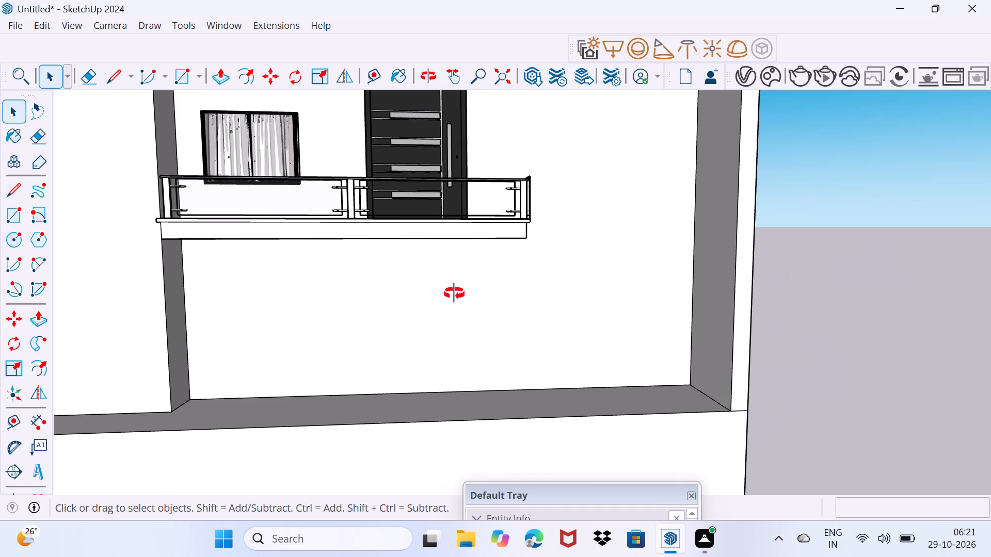
{"action": "middle_click_drag", "start_coordinate": [454, 293], "coordinate": [474, 292]}
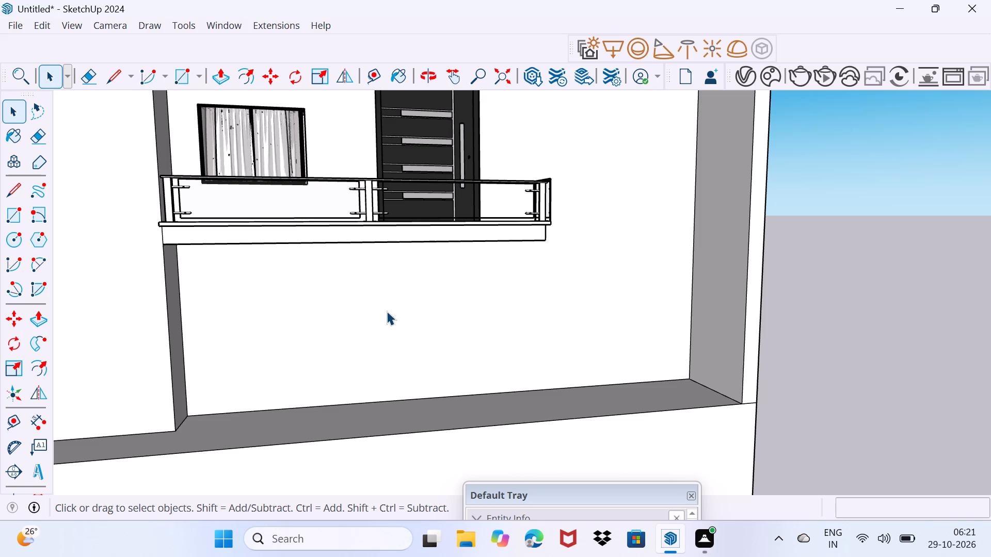
{"action": "key", "text": "r"}
{"action": "middle_click_drag", "start_coordinate": [487, 375], "coordinate": [477, 339]}
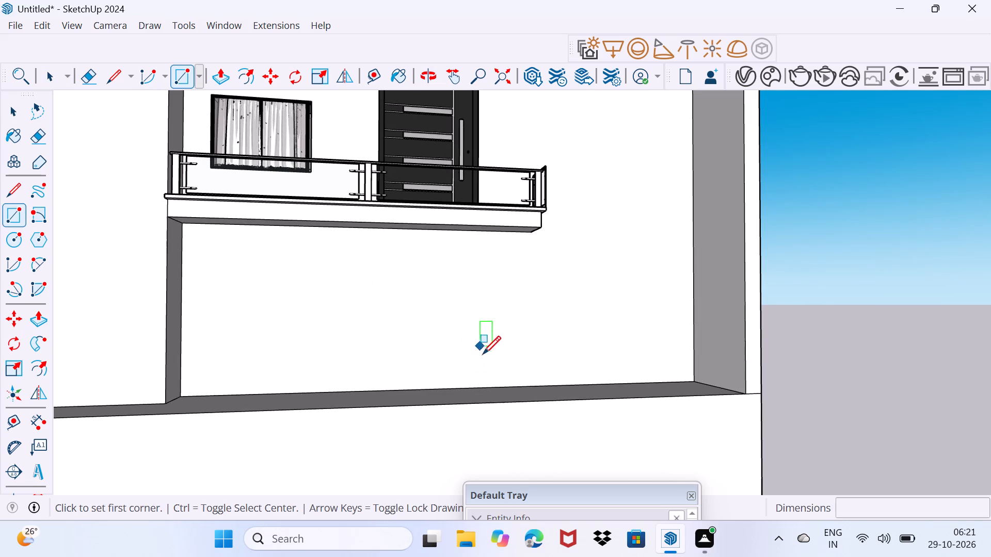
{"action": "left_click", "coordinate": [494, 385]}
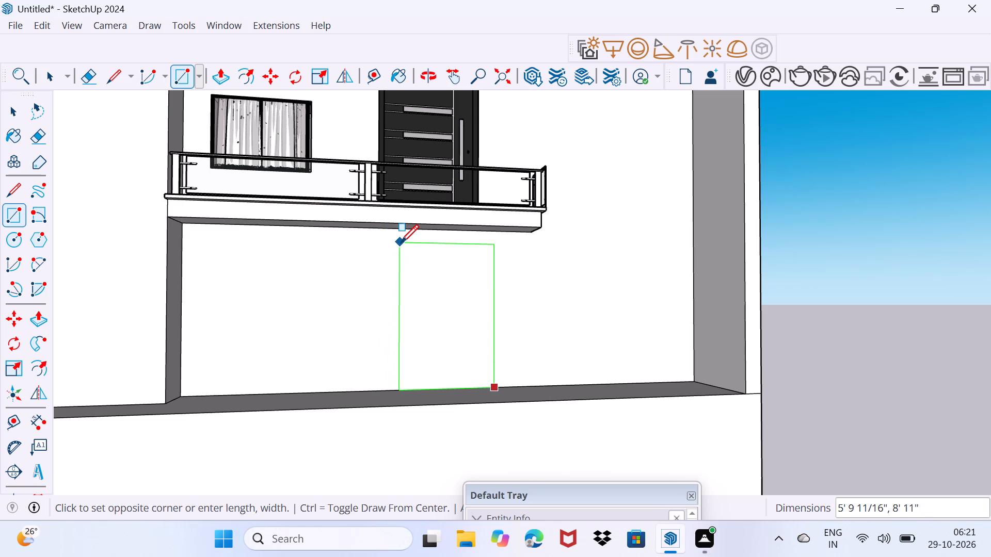
{"action": "left_click", "coordinate": [402, 242]}
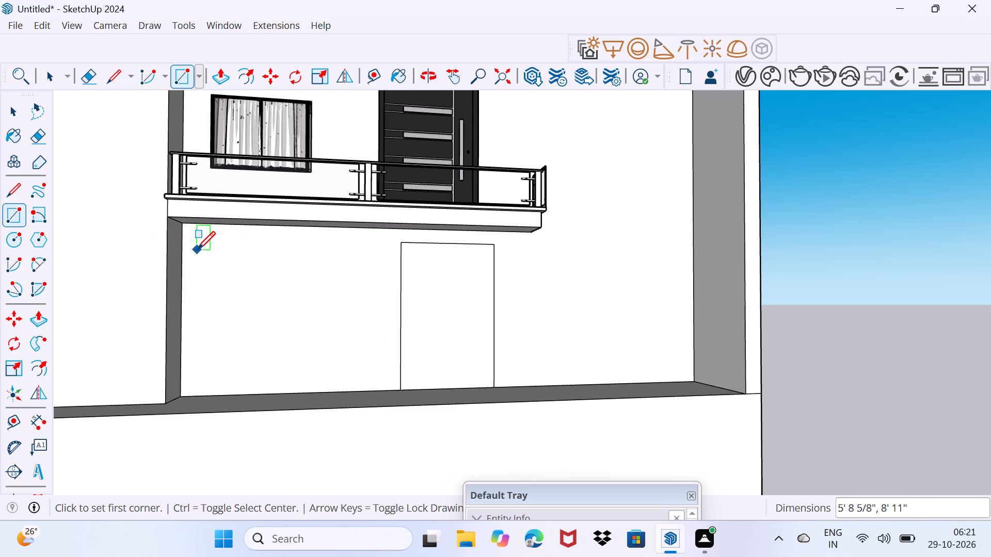
Draw a window rectangle about 8' 5 15/16" by 5' 9 1/4" on the ground-floor wall beside the door outline.
{"action": "left_click", "coordinate": [193, 249]}
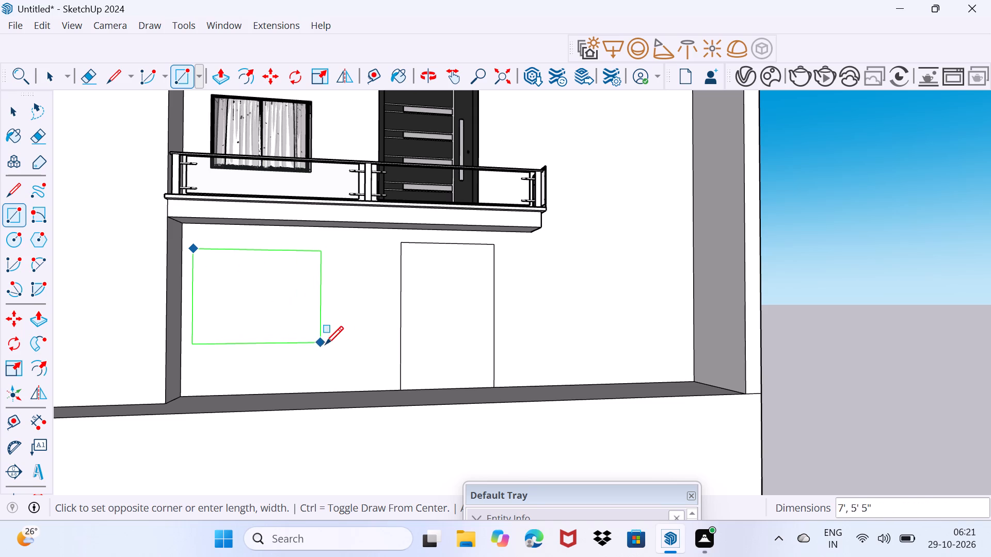
{"action": "left_click", "coordinate": [348, 349]}
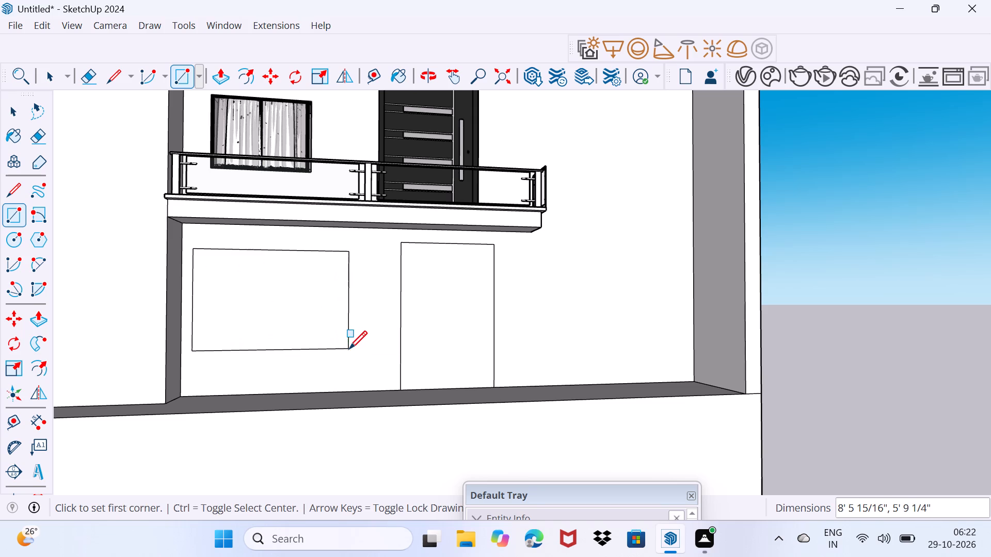
Push the ground-floor door rectangle inward to form a shallow recess in the wall.
{"action": "key", "text": "space"}
{"action": "left_click", "coordinate": [456, 345]}
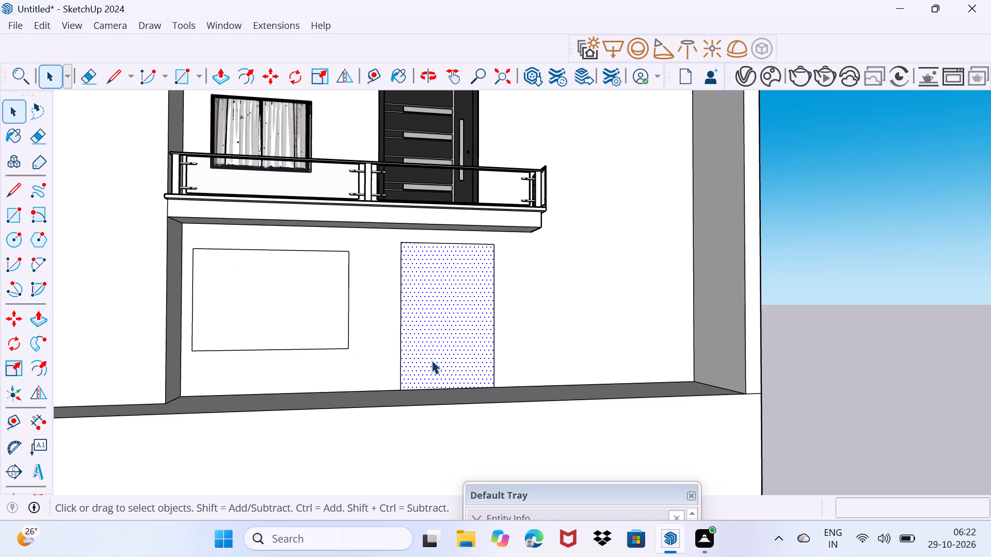
{"action": "key", "text": "p"}
{"action": "scroll", "coordinate": [428, 362], "scroll_direction": "up", "scroll_amount": 1}
{"action": "left_click", "coordinate": [414, 380]}
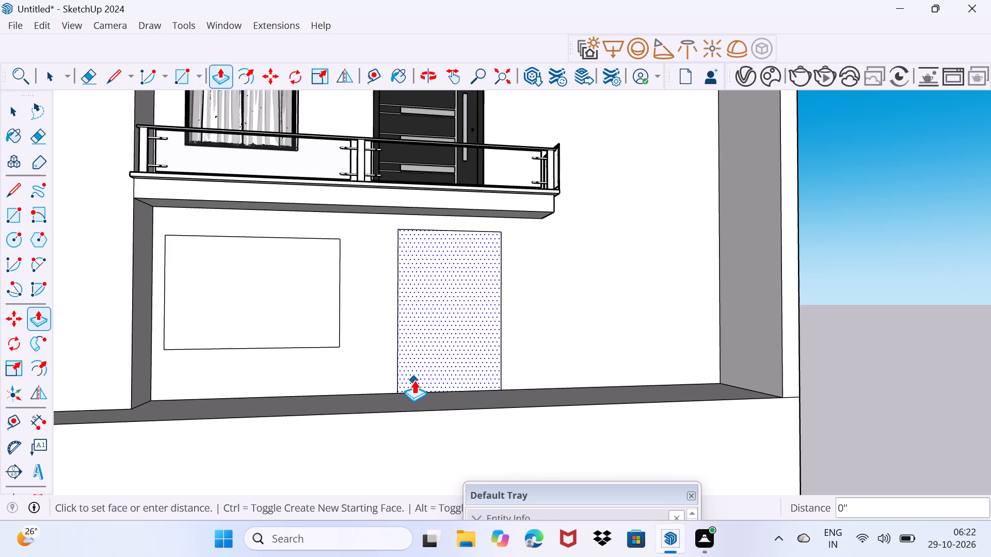
{"action": "left_click", "coordinate": [430, 355]}
{"action": "key", "text": "space"}
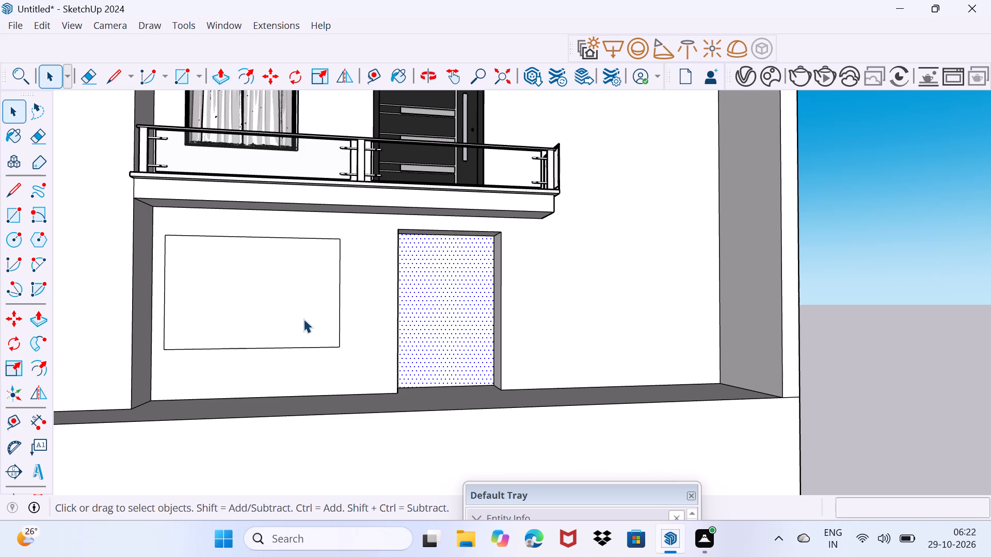
Push the ground-floor window rectangle inward to form a deep opening in the wall.
{"action": "left_click", "coordinate": [284, 296]}
{"action": "key", "text": "p"}
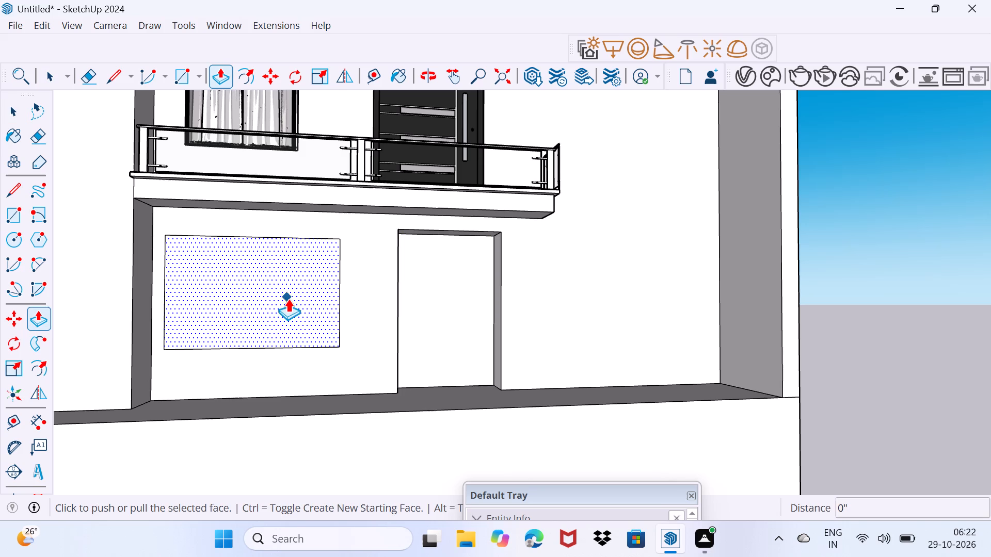
{"action": "left_click", "coordinate": [274, 322]}
{"action": "left_click_drag", "start_coordinate": [267, 315], "coordinate": [258, 298]}
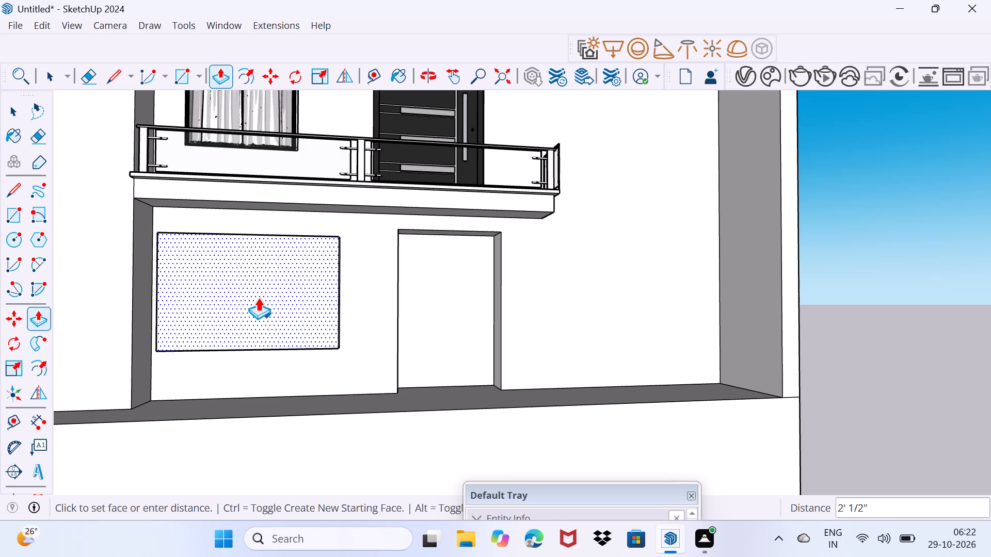
{"action": "left_click_drag", "start_coordinate": [258, 298], "coordinate": [287, 301]}
{"action": "key", "text": "space"}
{"action": "left_click_drag", "start_coordinate": [281, 312], "coordinate": [305, 282]}
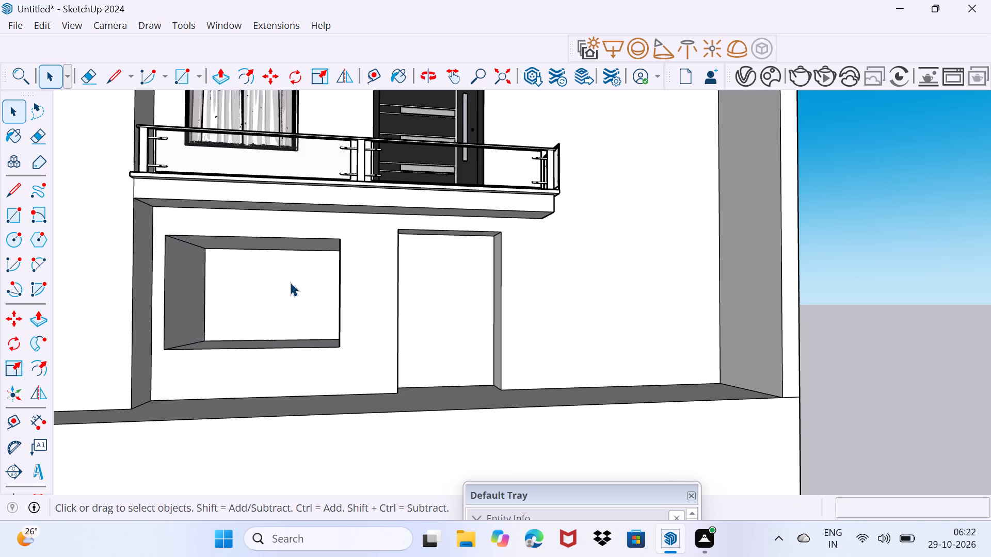
Copy the upper window-and-curtain group by its lower corner about 10' 7 5/8" down to the ground-floor opening's lower corner nearest the door.
{"action": "scroll", "coordinate": [289, 282], "scroll_direction": "down", "scroll_amount": 3}
{"action": "middle_click_drag", "start_coordinate": [287, 285], "coordinate": [286, 324]}
{"action": "left_click", "coordinate": [246, 170]}
{"action": "scroll", "coordinate": [269, 172], "scroll_direction": "up", "scroll_amount": 3}
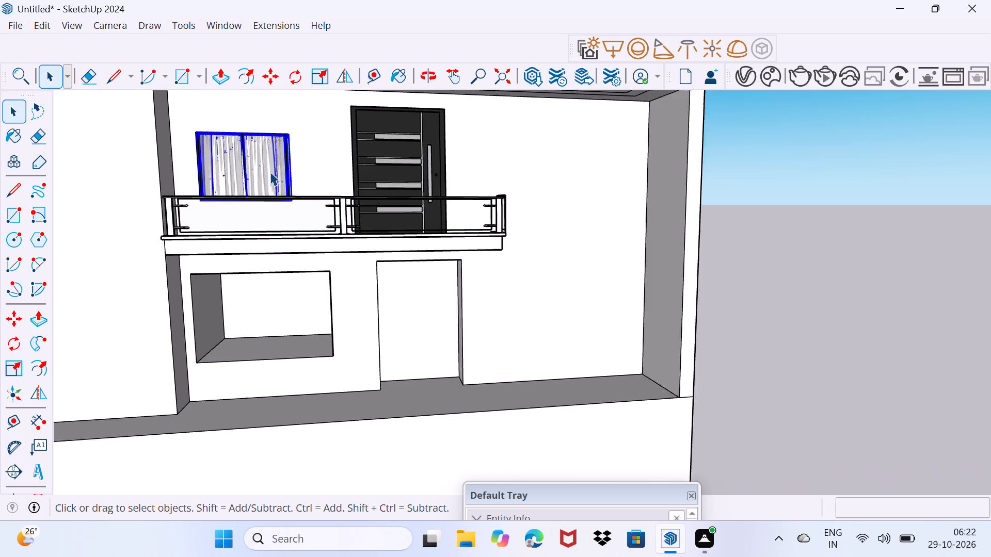
{"action": "scroll", "coordinate": [270, 172], "scroll_direction": "up", "scroll_amount": 4}
{"action": "key", "text": "m"}
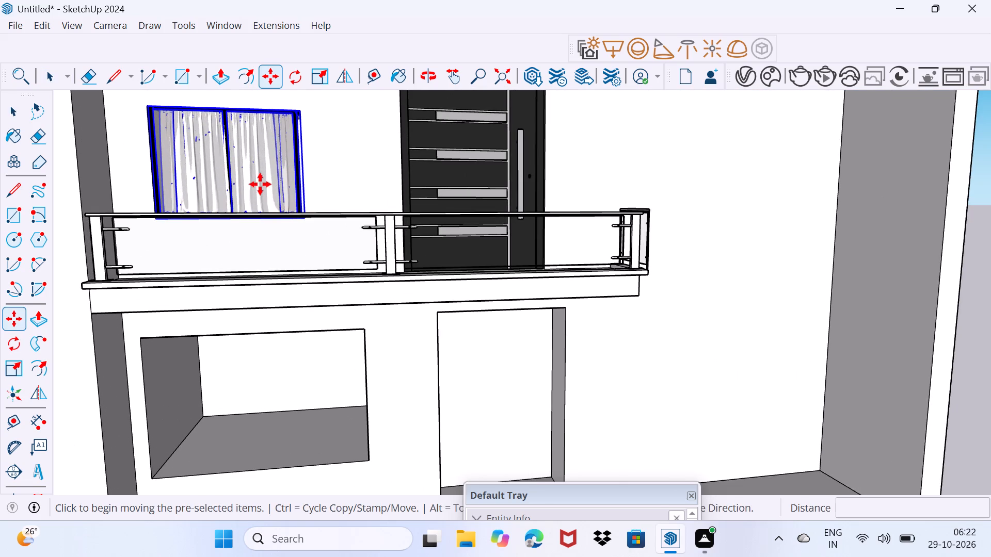
{"action": "scroll", "coordinate": [260, 185], "scroll_direction": "up", "scroll_amount": 8}
{"action": "middle_click_drag", "start_coordinate": [307, 212], "coordinate": [306, 276]}
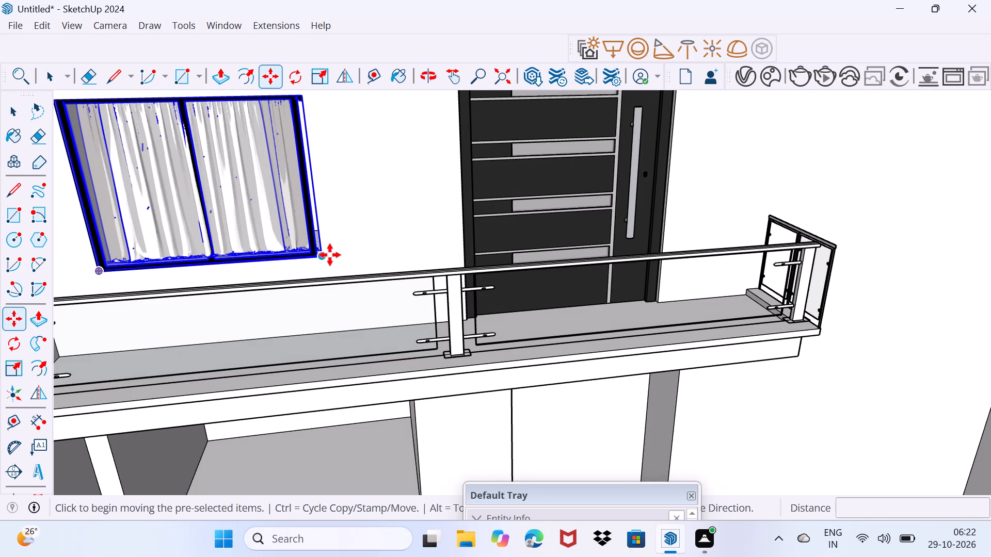
{"action": "left_click", "coordinate": [331, 253]}
{"action": "scroll", "coordinate": [312, 320], "scroll_direction": "down", "scroll_amount": 3}
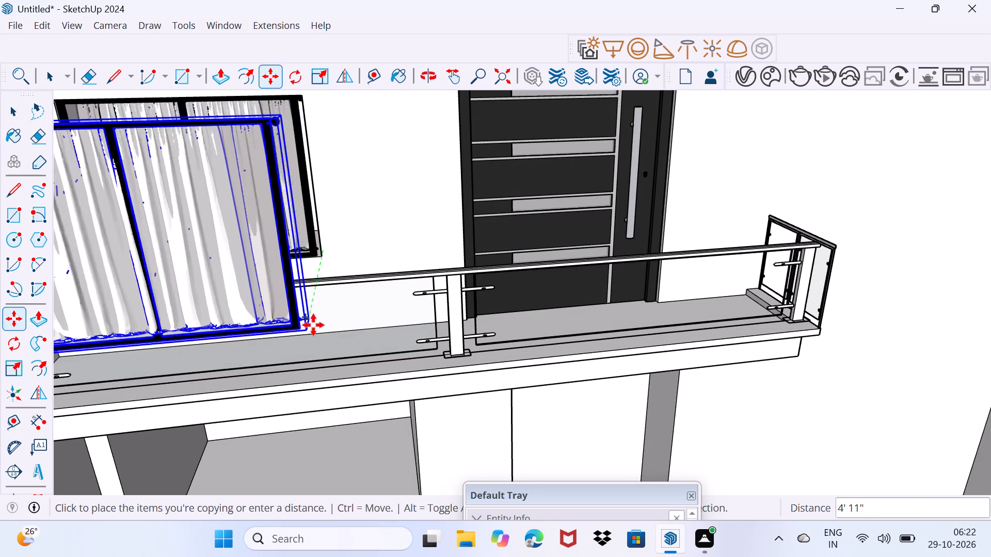
{"action": "scroll", "coordinate": [316, 322], "scroll_direction": "down", "scroll_amount": 7}
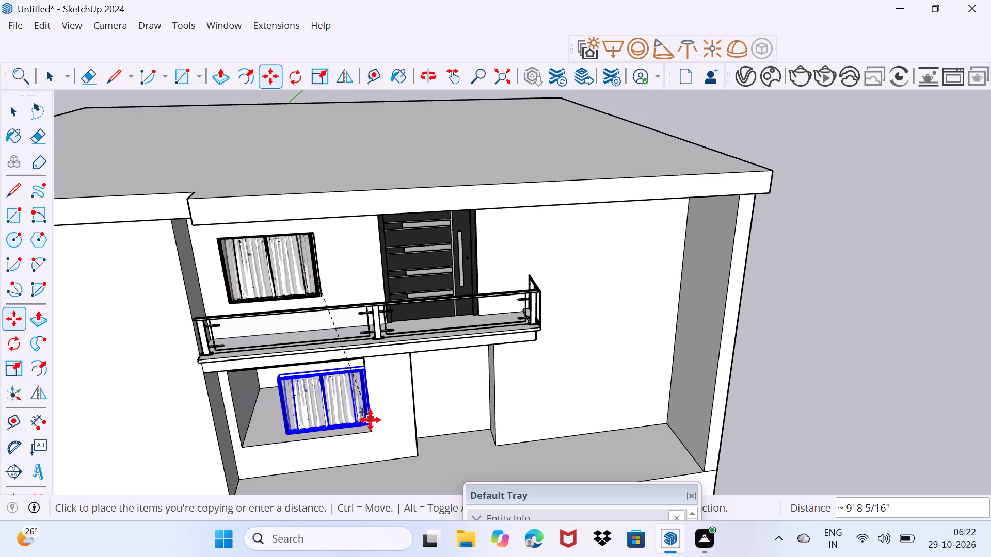
{"action": "scroll", "coordinate": [370, 420], "scroll_direction": "up", "scroll_amount": 11}
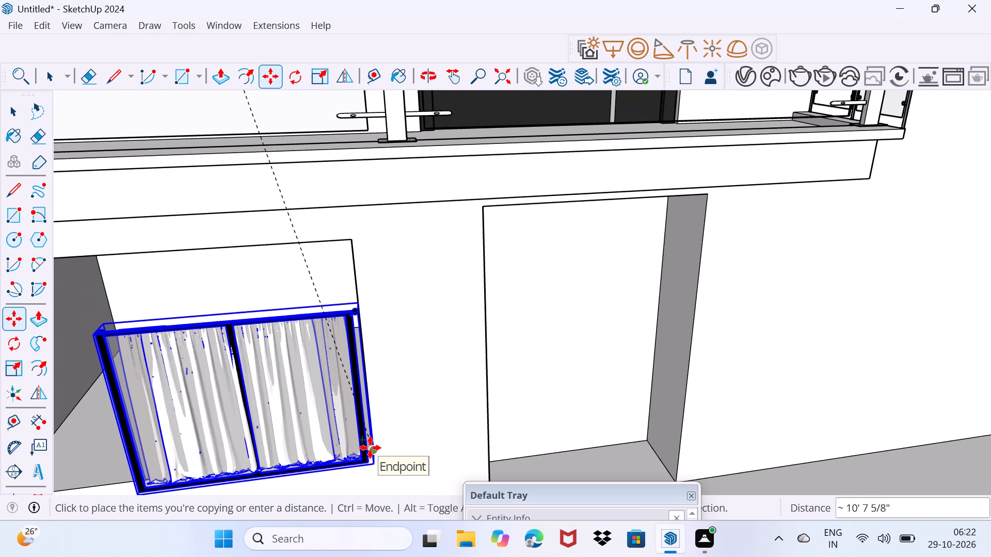
{"action": "left_click", "coordinate": [370, 448]}
Move the copied window group about 2 3/4" along the red axis toward the opening's door-side edge.
{"action": "middle_click_drag", "start_coordinate": [372, 448], "coordinate": [375, 278], "text": "shift"}
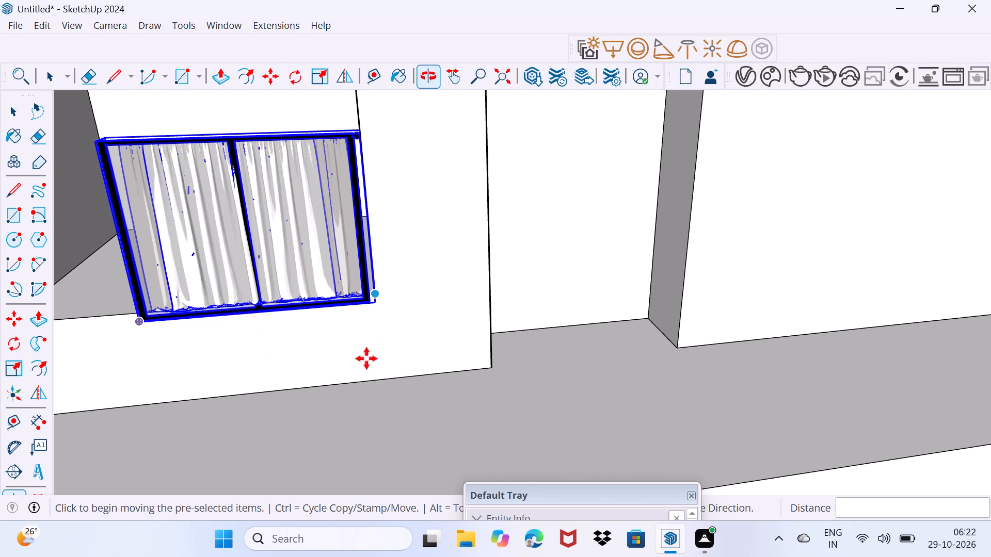
{"action": "middle_click_drag", "start_coordinate": [367, 352], "coordinate": [379, 268]}
{"action": "left_click", "coordinate": [378, 271]}
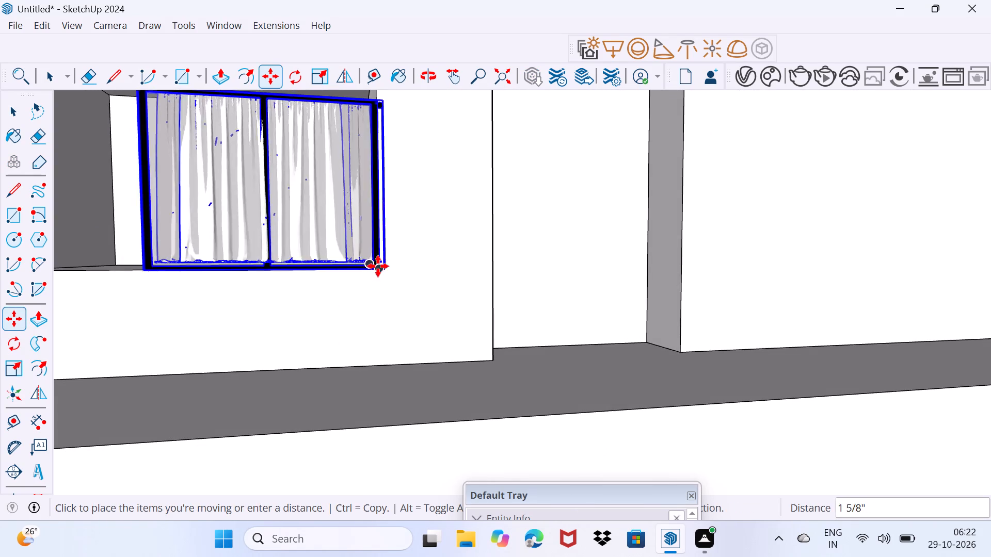
{"action": "scroll", "coordinate": [378, 266], "scroll_direction": "up", "scroll_amount": 18}
{"action": "middle_click_drag", "start_coordinate": [370, 272], "coordinate": [185, 275]}
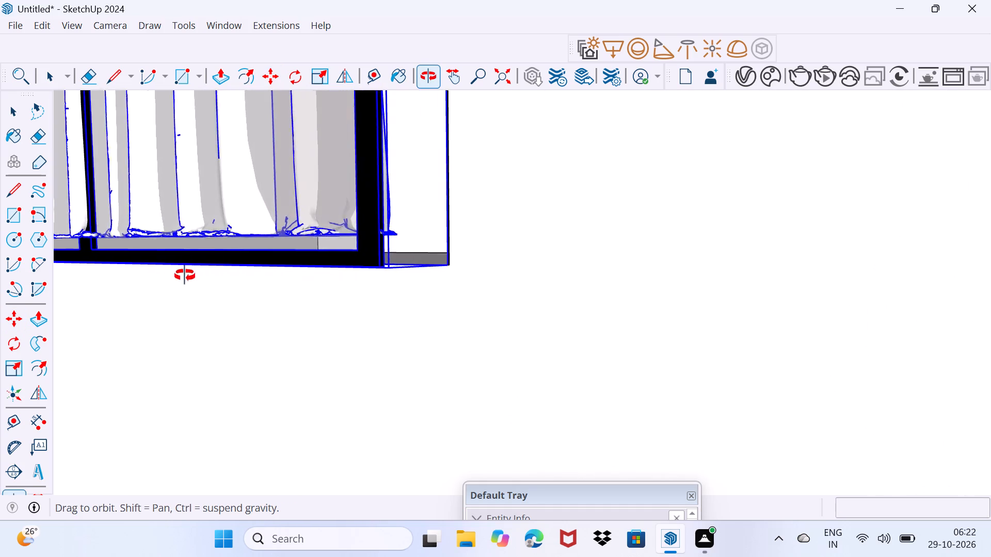
{"action": "middle_click_drag", "start_coordinate": [185, 275], "coordinate": [196, 271]}
{"action": "left_click", "coordinate": [415, 265]}
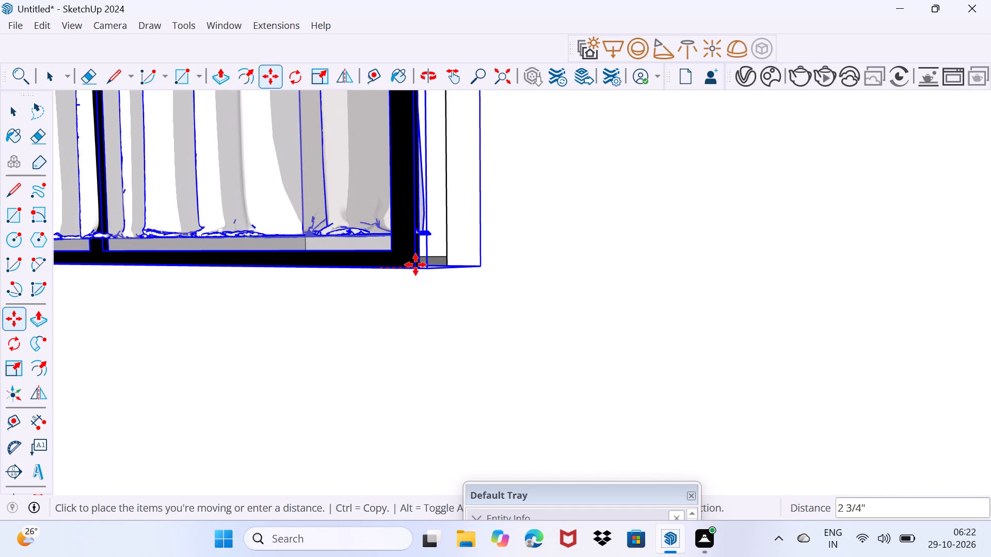
Move the copied window group about 5 3/16" along the green axis, back into the ground-floor opening.
{"action": "middle_click_drag", "start_coordinate": [471, 276], "coordinate": [299, 294]}
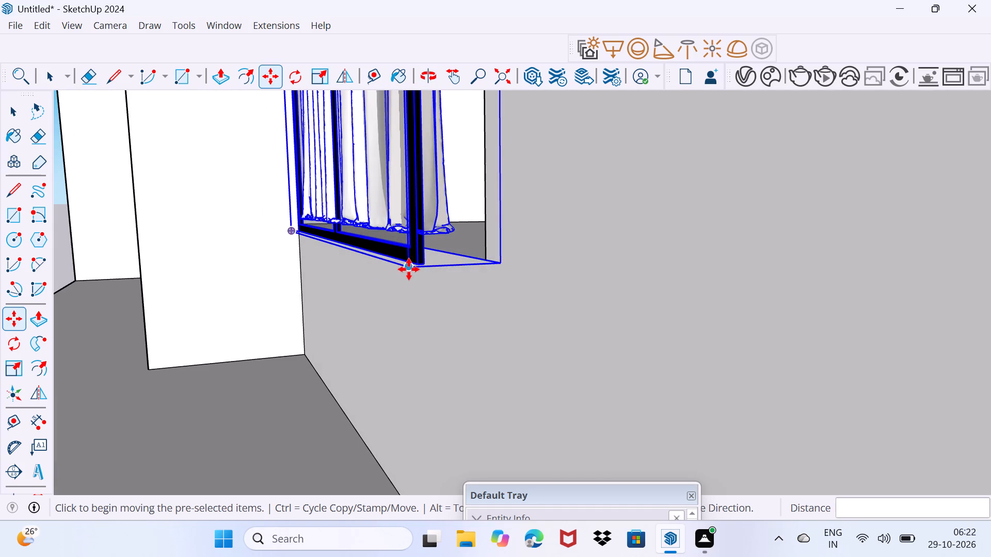
{"action": "left_click", "coordinate": [409, 269]}
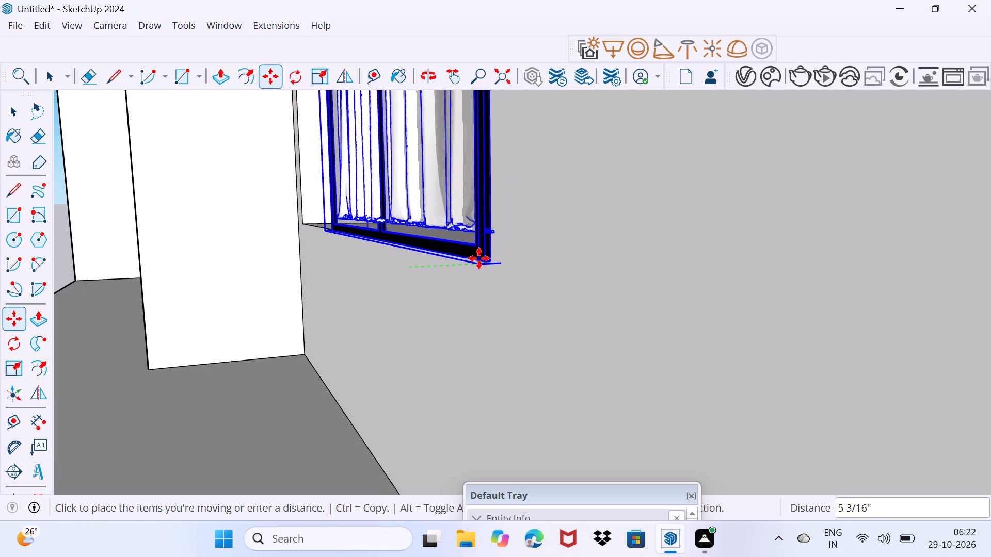
{"action": "left_click", "coordinate": [479, 258]}
Scale the copied ground-floor window group along the red axis to about 1.60 so it fills the opening's width.
{"action": "middle_click_drag", "start_coordinate": [361, 226], "coordinate": [702, 313]}
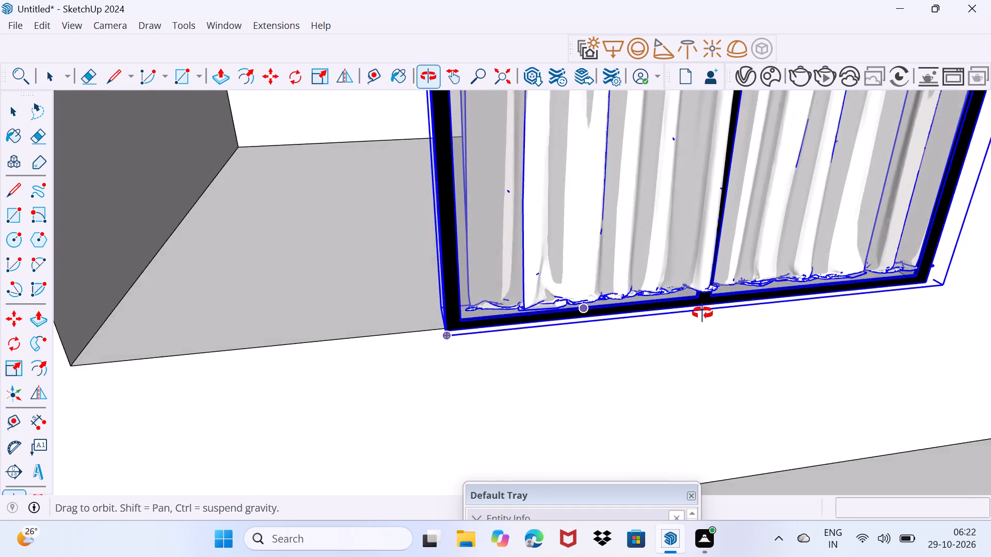
{"action": "middle_click_drag", "start_coordinate": [702, 313], "coordinate": [776, 307]}
{"action": "key", "text": "s"}
{"action": "scroll", "coordinate": [624, 206], "scroll_direction": "down", "scroll_amount": 9}
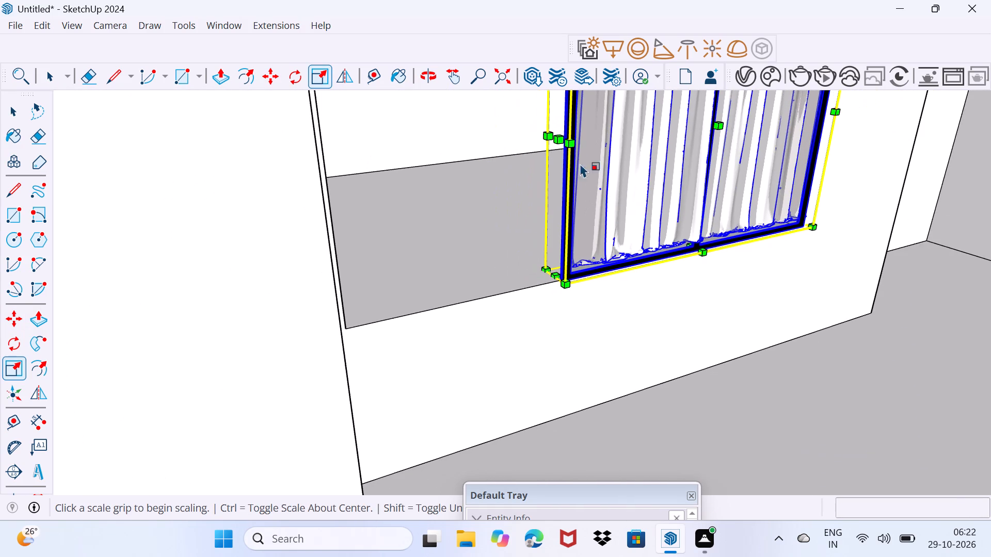
{"action": "left_click", "coordinate": [555, 137]}
{"action": "scroll", "coordinate": [436, 144], "scroll_direction": "down", "scroll_amount": 4}
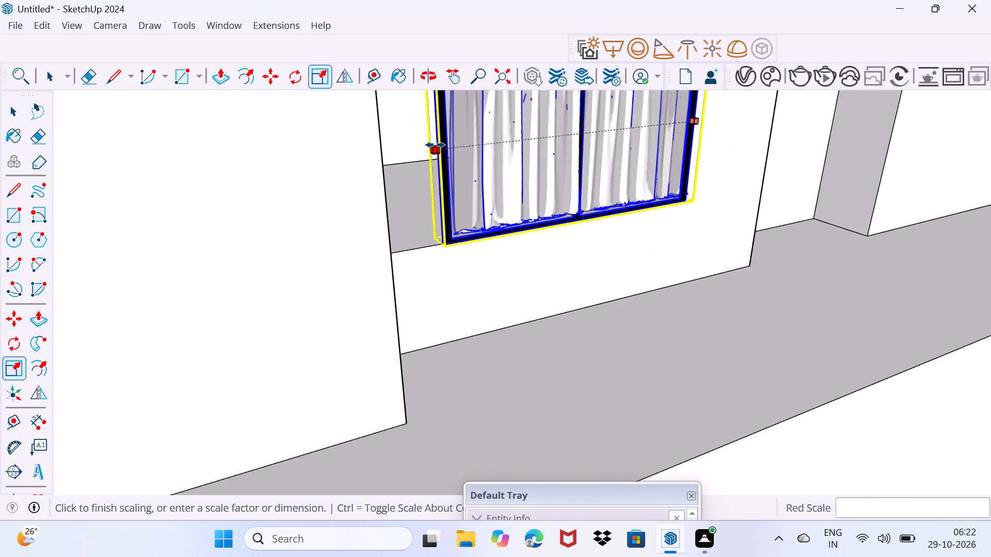
{"action": "scroll", "coordinate": [435, 145], "scroll_direction": "down", "scroll_amount": 3}
{"action": "middle_click_drag", "start_coordinate": [431, 145], "coordinate": [344, 150]}
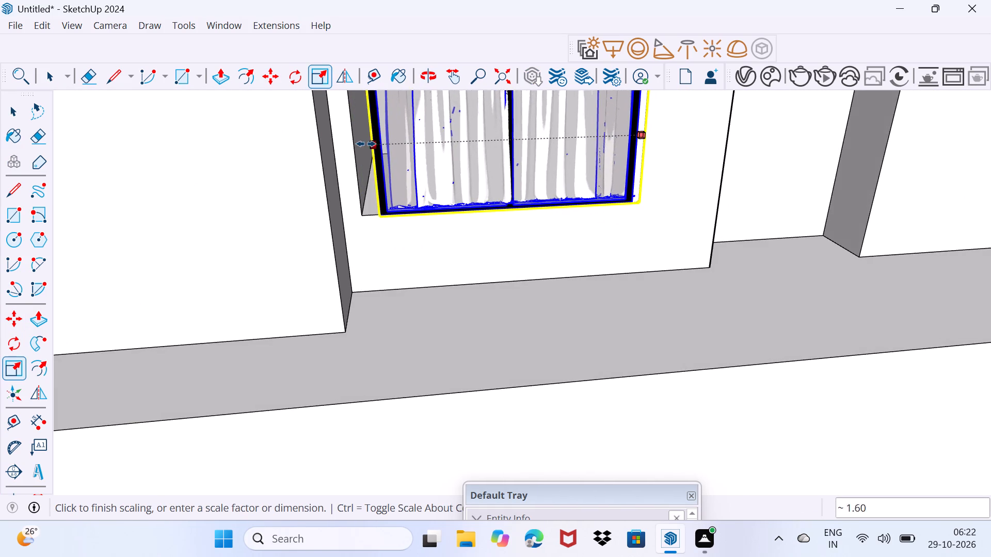
{"action": "left_click", "coordinate": [355, 144]}
Scale the ground-floor window group upward along the blue axis to about 1.37 so it reaches the opening's top edge.
{"action": "scroll", "coordinate": [400, 152], "scroll_direction": "down", "scroll_amount": 1}
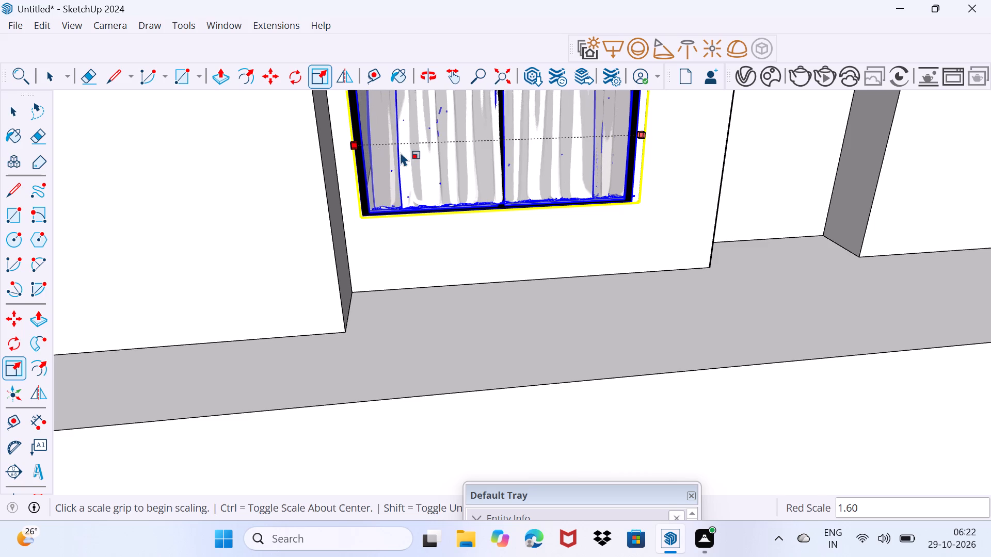
{"action": "scroll", "coordinate": [401, 152], "scroll_direction": "down", "scroll_amount": 2}
{"action": "middle_click_drag", "start_coordinate": [461, 160], "coordinate": [373, 301], "text": "shift"}
{"action": "scroll", "coordinate": [372, 297], "scroll_direction": "down", "scroll_amount": 1}
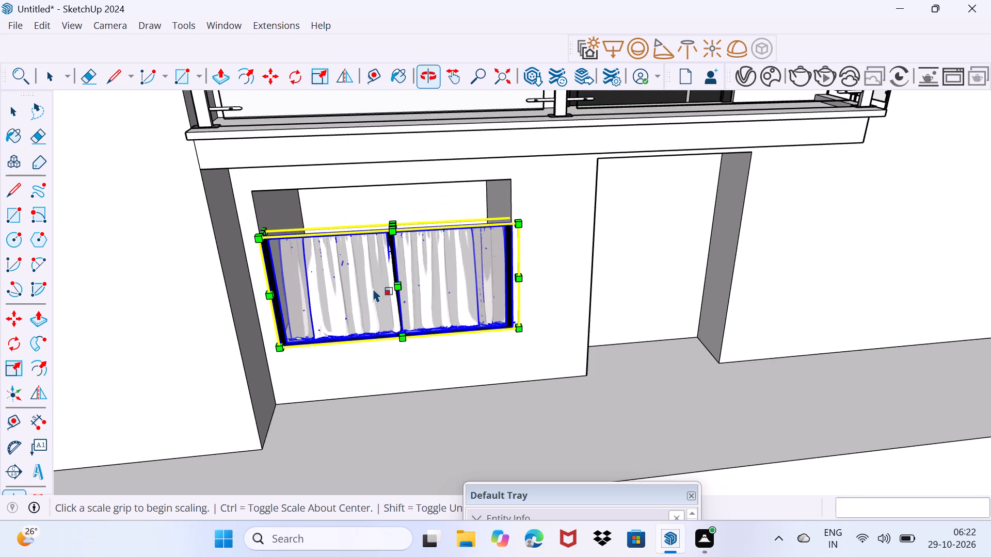
{"action": "middle_click_drag", "start_coordinate": [390, 271], "coordinate": [382, 220]}
{"action": "scroll", "coordinate": [387, 219], "scroll_direction": "up", "scroll_amount": 5}
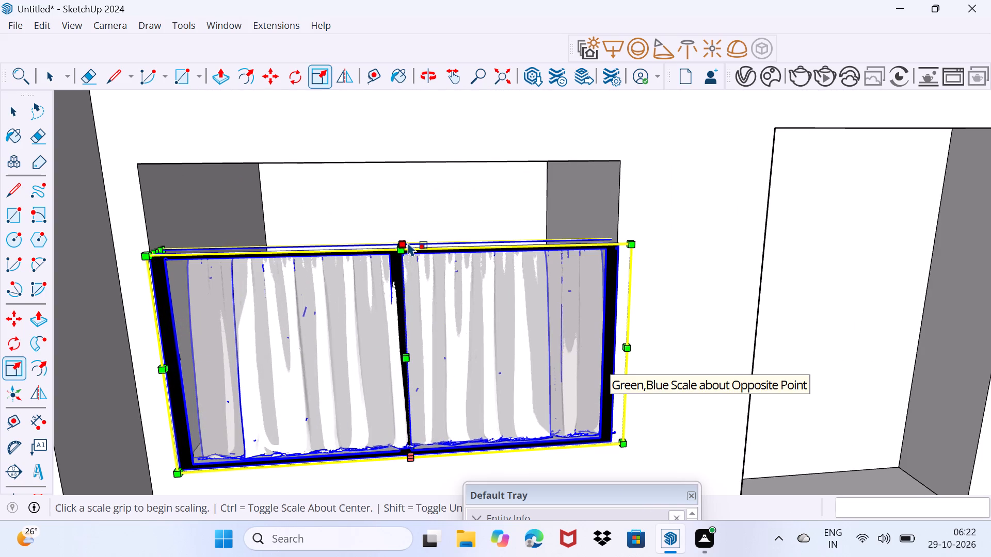
{"action": "left_click", "coordinate": [408, 242]}
{"action": "key", "text": "Escape"}
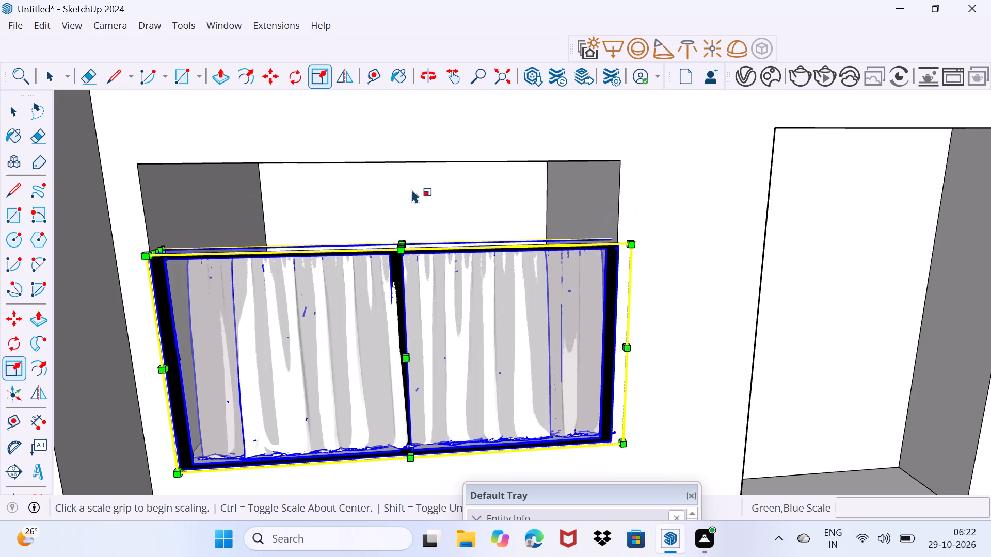
{"action": "scroll", "coordinate": [390, 252], "scroll_direction": "up", "scroll_amount": 4}
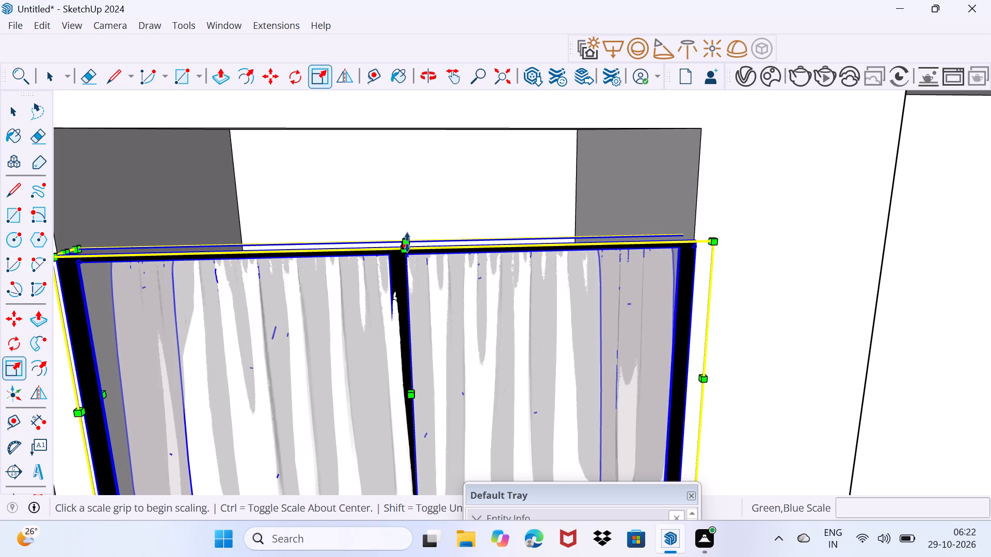
{"action": "scroll", "coordinate": [406, 241], "scroll_direction": "up", "scroll_amount": 8}
{"action": "left_click", "coordinate": [403, 253]}
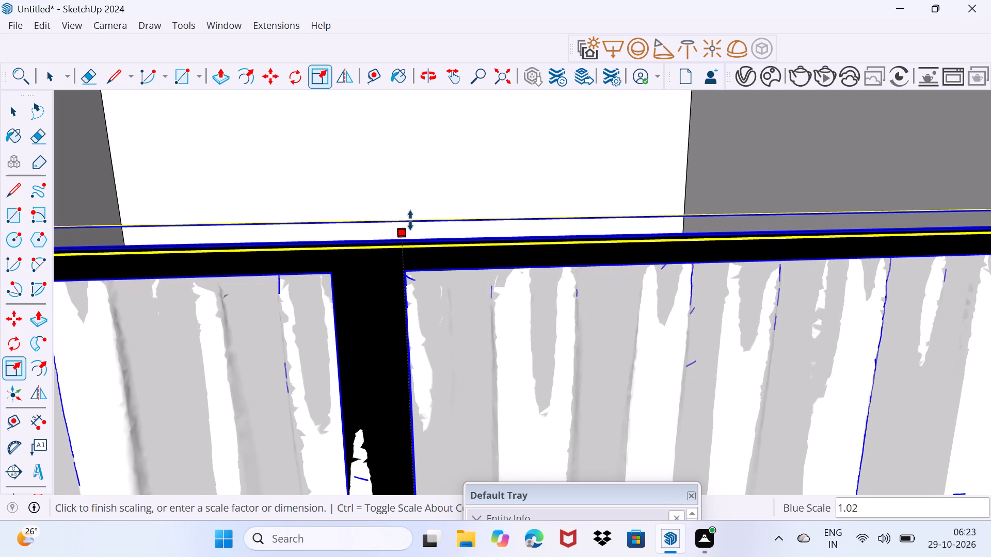
{"action": "scroll", "coordinate": [410, 220], "scroll_direction": "down", "scroll_amount": 12}
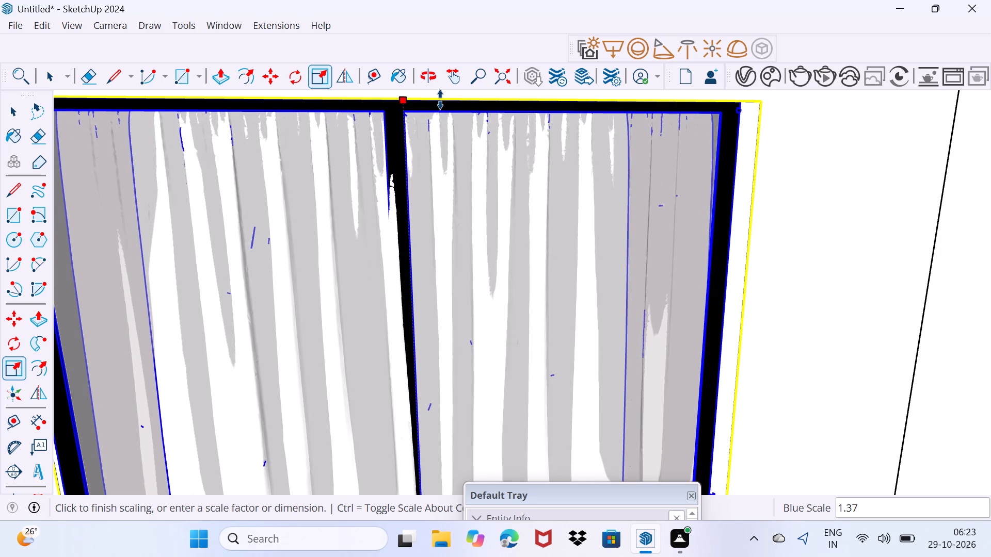
{"action": "left_click", "coordinate": [441, 100]}
{"action": "key", "text": "space"}
{"action": "left_click_drag", "start_coordinate": [419, 216], "coordinate": [443, 174]}
Copy the upper-floor door by its lower corner down to the ground-floor doorway's lower corner farthest from the window.
{"action": "scroll", "coordinate": [425, 160], "scroll_direction": "down", "scroll_amount": 16}
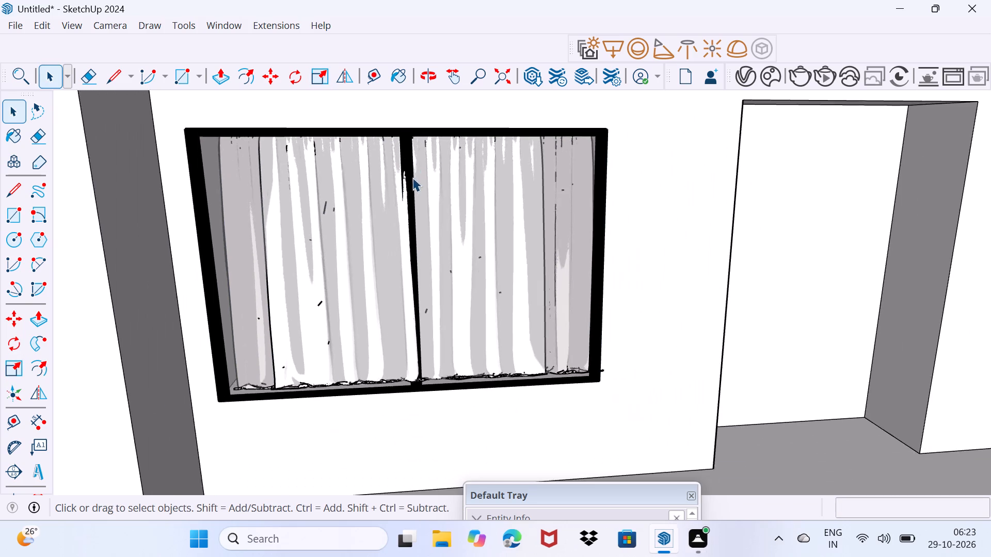
{"action": "middle_click_drag", "start_coordinate": [402, 210], "coordinate": [442, 198]}
{"action": "scroll", "coordinate": [445, 199], "scroll_direction": "down", "scroll_amount": 7}
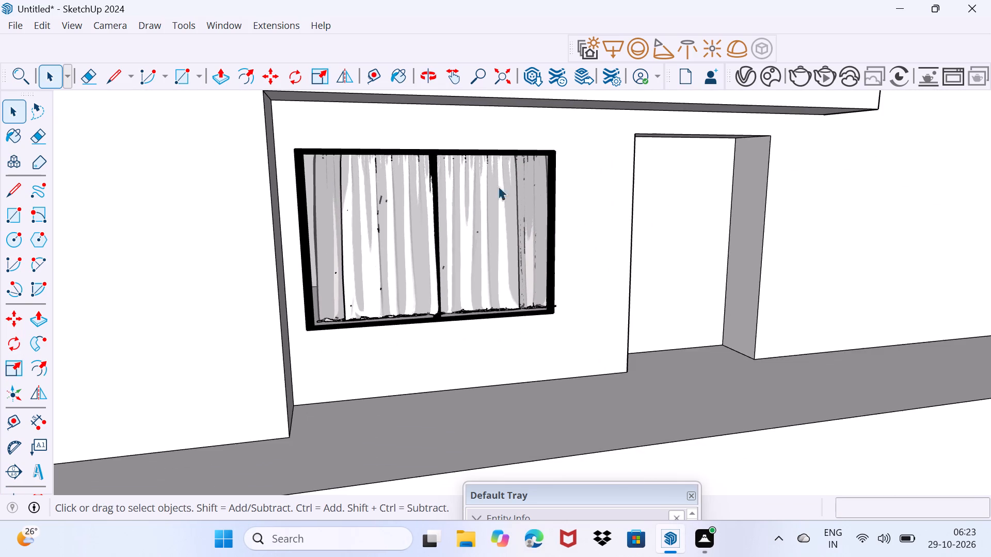
{"action": "middle_click_drag", "start_coordinate": [497, 191], "coordinate": [312, 379], "text": "shift"}
{"action": "left_click", "coordinate": [548, 138]}
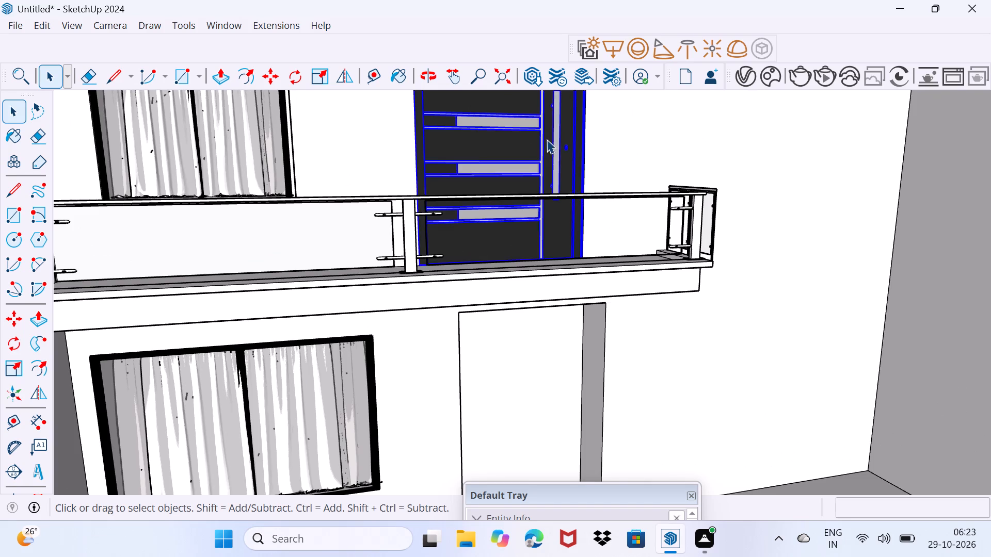
{"action": "scroll", "coordinate": [565, 167], "scroll_direction": "up", "scroll_amount": 4}
{"action": "scroll", "coordinate": [605, 210], "scroll_direction": "up", "scroll_amount": 3}
{"action": "middle_click_drag", "start_coordinate": [604, 211], "coordinate": [562, 288]}
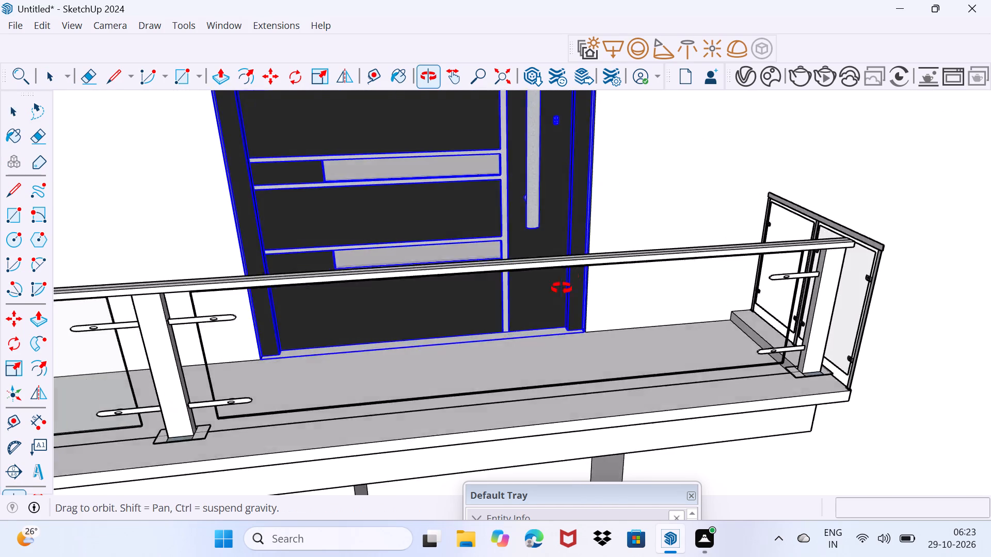
{"action": "middle_click_drag", "start_coordinate": [562, 288], "coordinate": [530, 351]}
{"action": "key", "text": "m"}
{"action": "scroll", "coordinate": [582, 318], "scroll_direction": "up", "scroll_amount": 4}
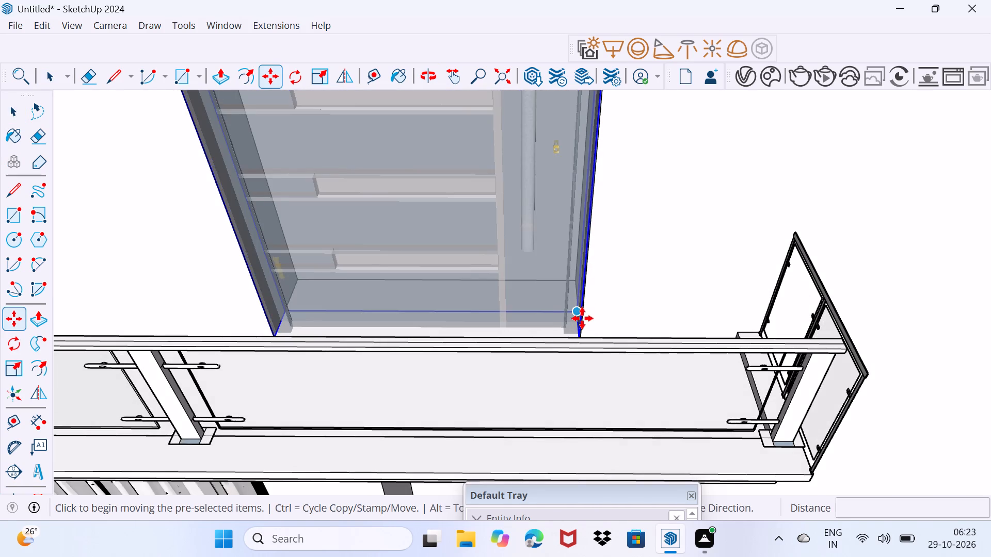
{"action": "scroll", "coordinate": [587, 337], "scroll_direction": "up", "scroll_amount": 4}
{"action": "left_click", "coordinate": [587, 337]}
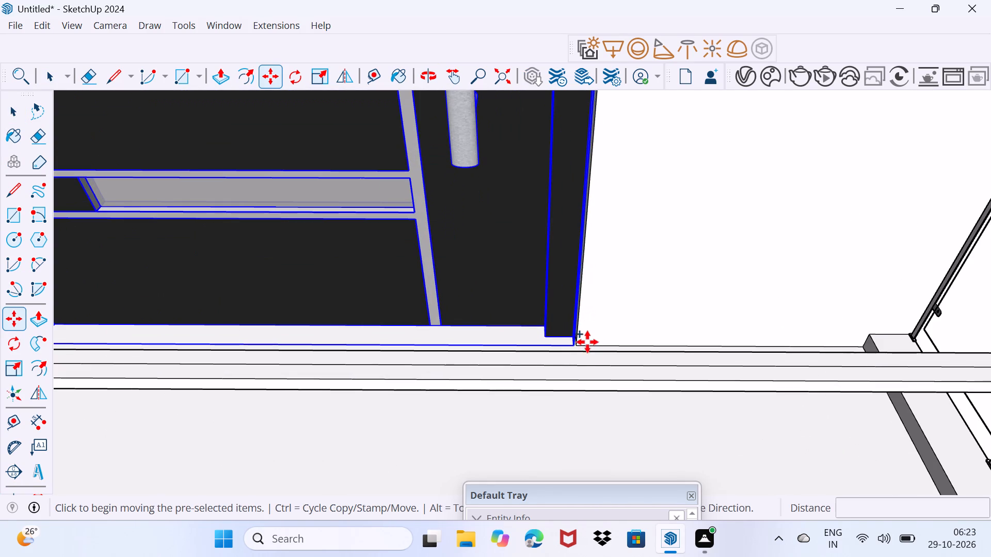
{"action": "scroll", "coordinate": [592, 390], "scroll_direction": "down", "scroll_amount": 17}
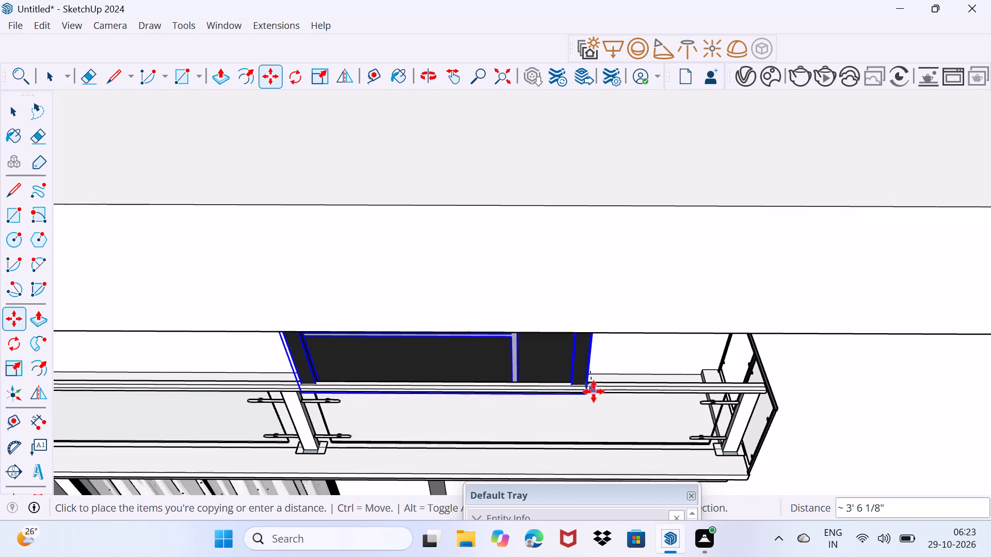
{"action": "middle_click_drag", "start_coordinate": [594, 390], "coordinate": [596, 83]}
{"action": "scroll", "coordinate": [595, 90], "scroll_direction": "down", "scroll_amount": 1}
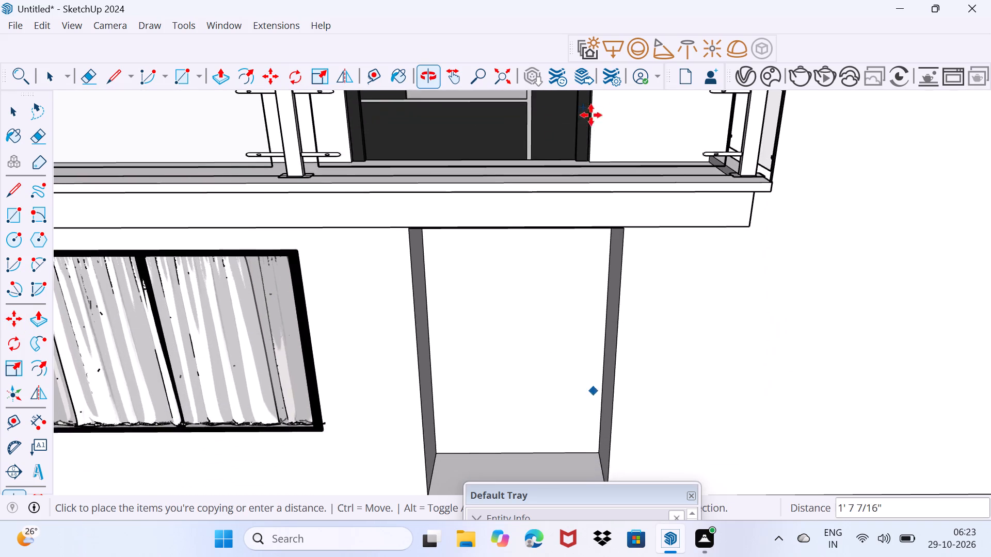
{"action": "middle_click_drag", "start_coordinate": [600, 377], "coordinate": [594, 207], "text": "shift"}
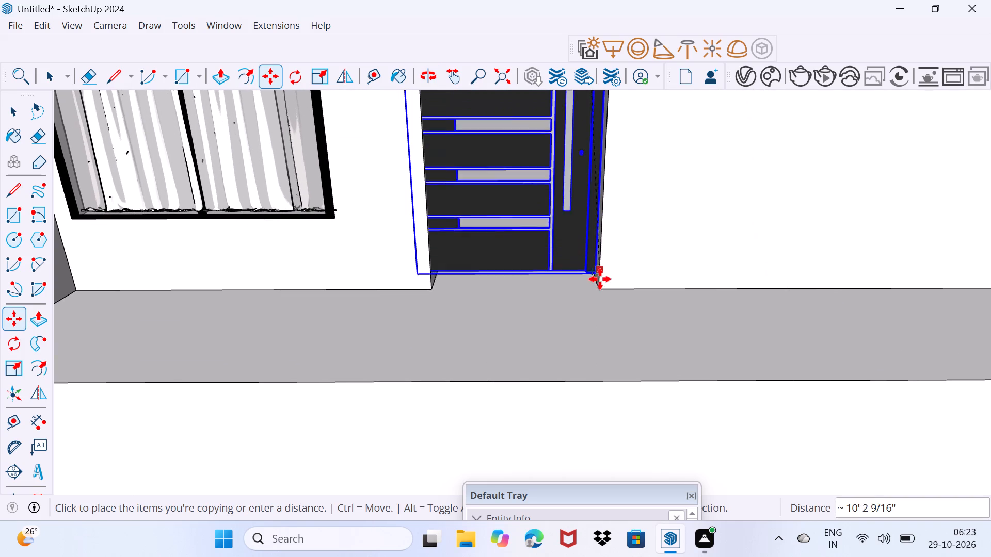
{"action": "left_click", "coordinate": [603, 287]}
Scale the copied ground-floor door's width to about 0.93 so its window-side edge fits the doorway.
{"action": "scroll", "coordinate": [492, 266], "scroll_direction": "down", "scroll_amount": 3}
{"action": "middle_click_drag", "start_coordinate": [492, 261], "coordinate": [469, 312]}
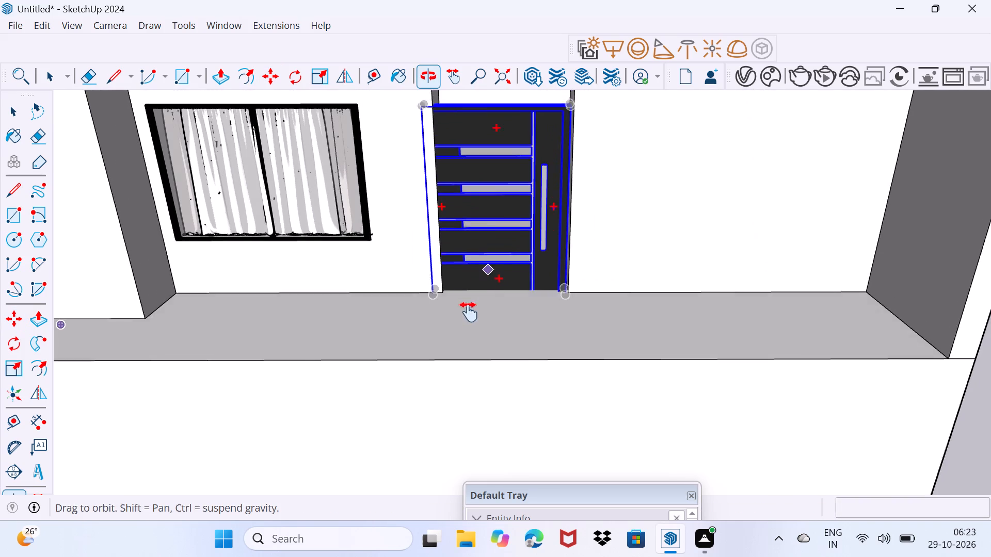
{"action": "middle_click_drag", "start_coordinate": [469, 312], "coordinate": [467, 314]}
{"action": "middle_click_drag", "start_coordinate": [470, 303], "coordinate": [484, 276]}
{"action": "key", "text": "s"}
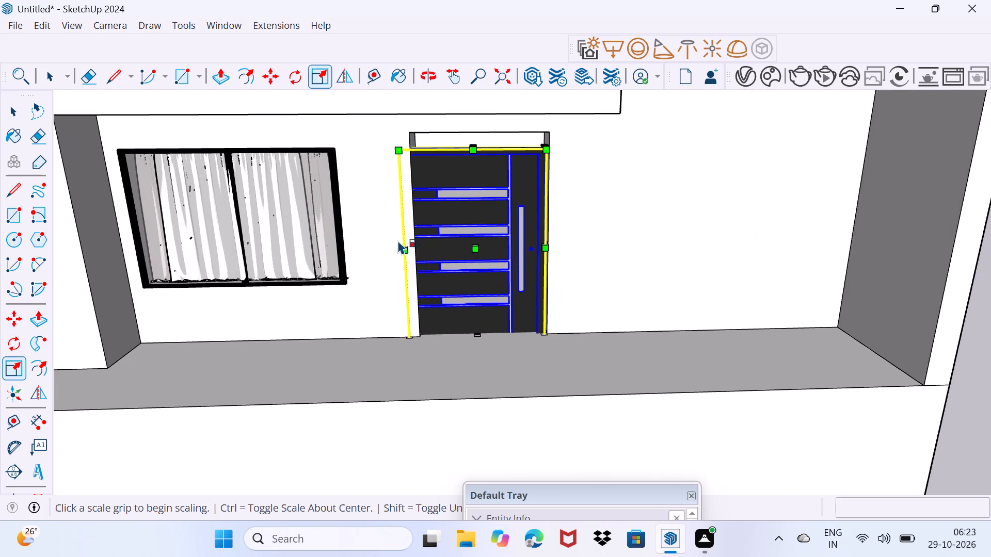
{"action": "left_click", "coordinate": [404, 247]}
{"action": "left_click", "coordinate": [417, 246]}
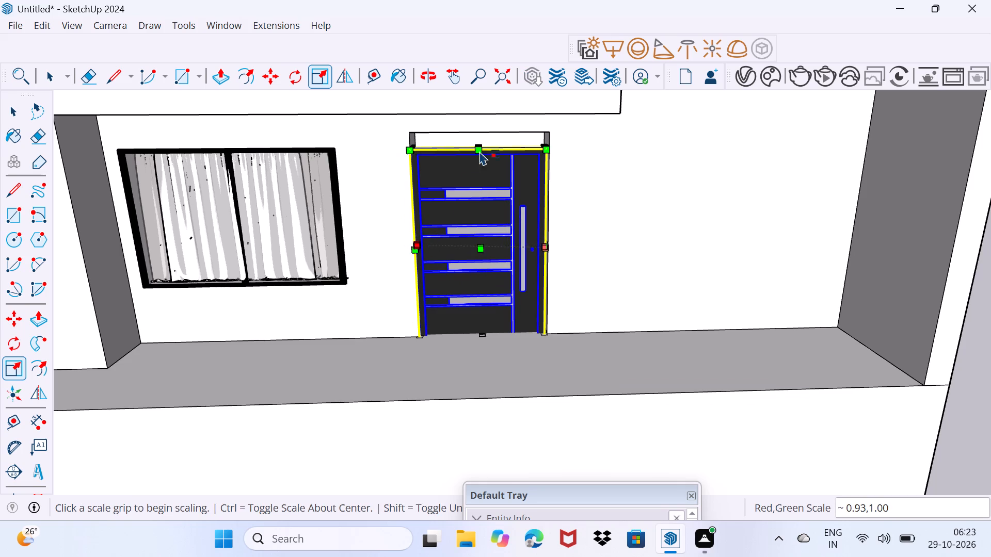
Scale the ground-floor door upward along the blue axis to the top edge of the doorway.
{"action": "scroll", "coordinate": [483, 136], "scroll_direction": "up", "scroll_amount": 4}
{"action": "middle_click_drag", "start_coordinate": [487, 155], "coordinate": [425, 158]}
{"action": "scroll", "coordinate": [496, 167], "scroll_direction": "up", "scroll_amount": 4}
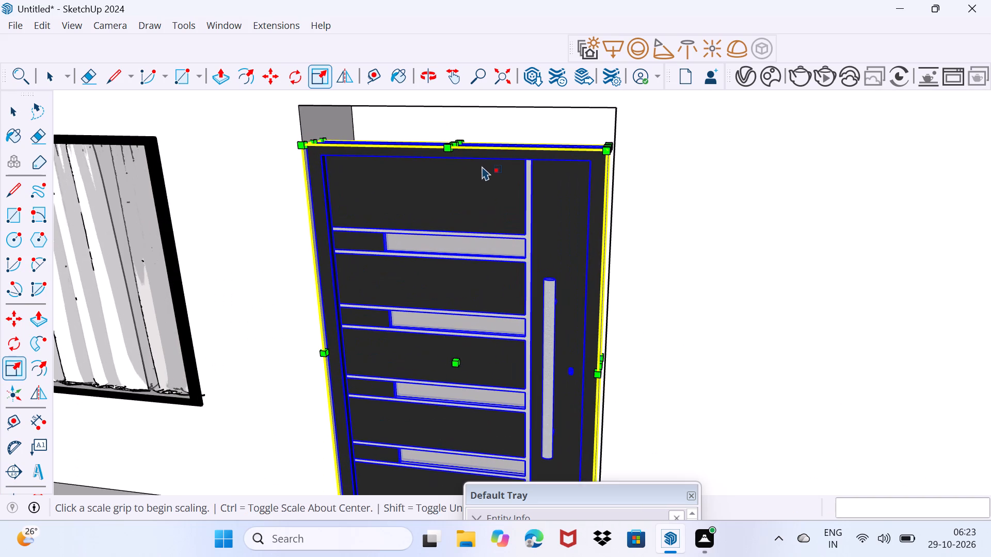
{"action": "left_click", "coordinate": [456, 141]}
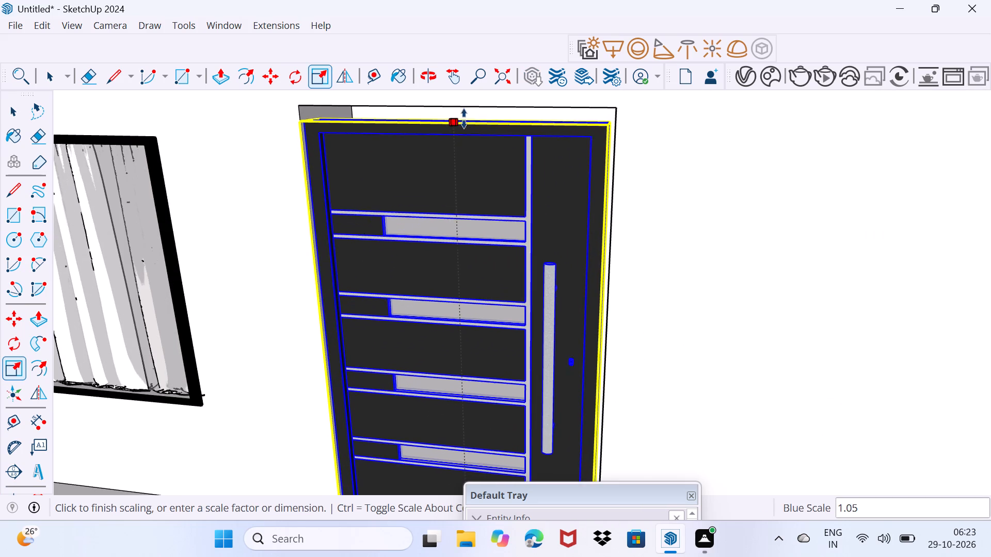
{"action": "left_click", "coordinate": [466, 106]}
{"action": "key", "text": "space"}
{"action": "middle_click_drag", "start_coordinate": [614, 320], "coordinate": [613, 320]}
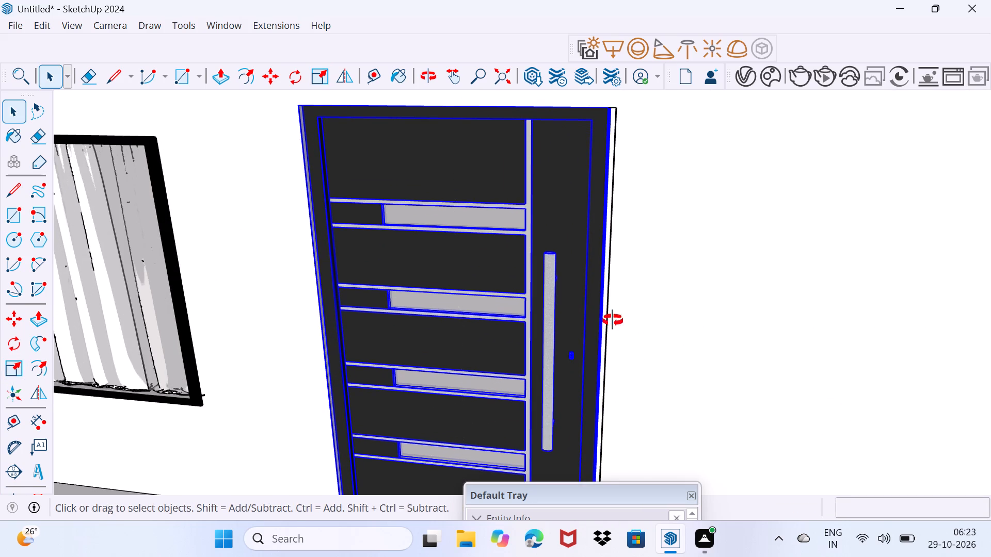
{"action": "middle_click_drag", "start_coordinate": [613, 320], "coordinate": [509, 281]}
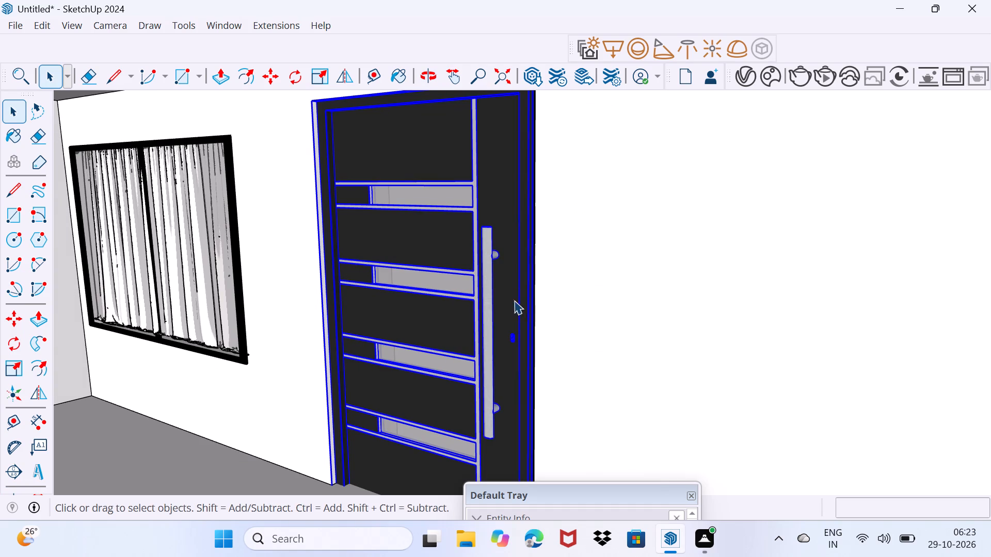
{"action": "key", "text": "space"}
{"action": "left_click_drag", "start_coordinate": [575, 334], "coordinate": [608, 296]}
Draw a 20' vertical line on the recessed front wall beyond the doors, from the ceiling edge to the floor edge.
{"action": "scroll", "coordinate": [573, 286], "scroll_direction": "down", "scroll_amount": 13}
{"action": "middle_click_drag", "start_coordinate": [500, 317], "coordinate": [732, 287]}
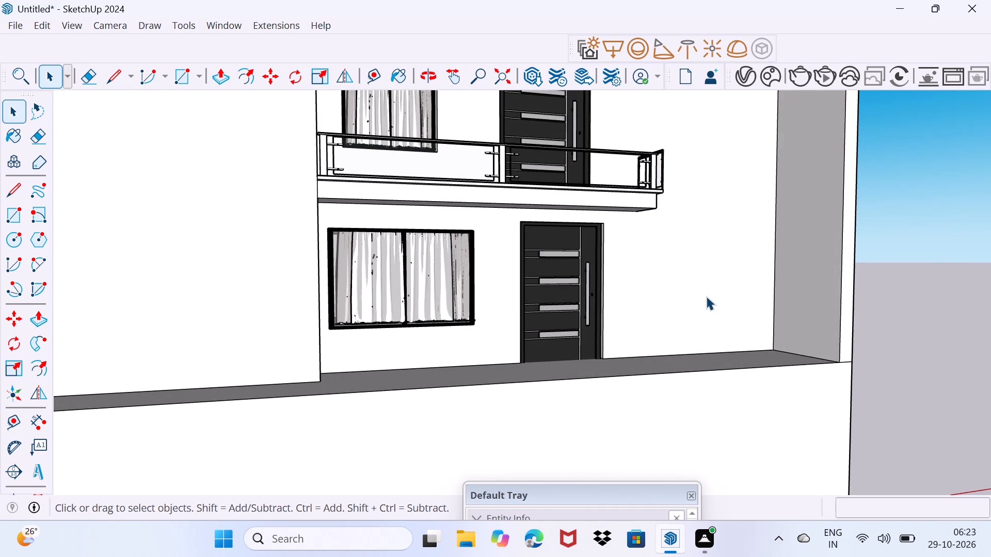
{"action": "scroll", "coordinate": [750, 301], "scroll_direction": "down", "scroll_amount": 2}
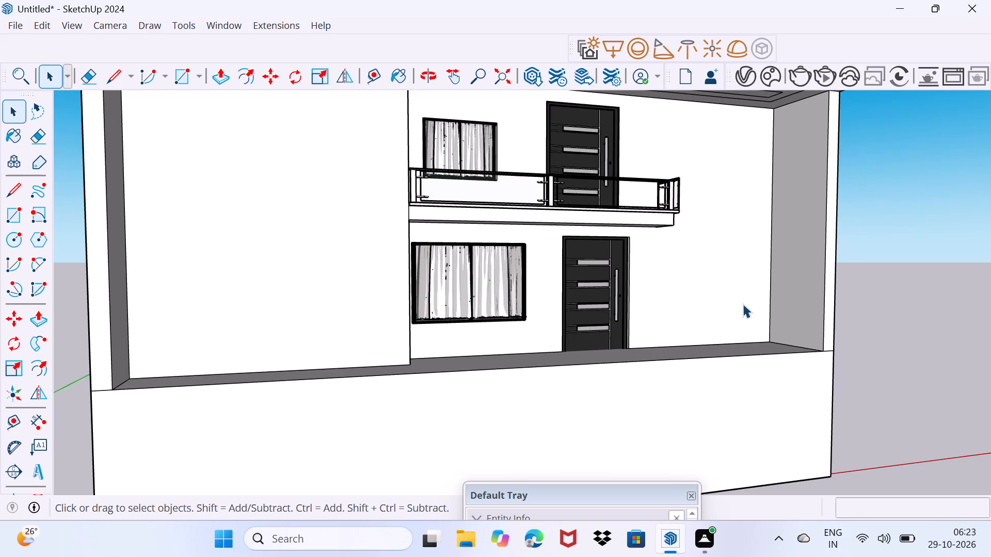
{"action": "key", "text": "l"}
{"action": "scroll", "coordinate": [756, 258], "scroll_direction": "down", "scroll_amount": 4}
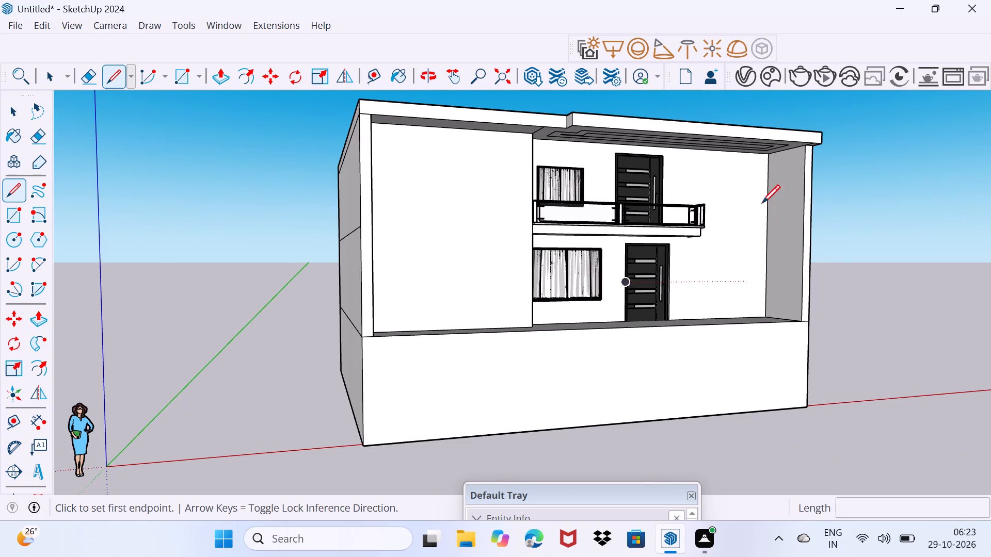
{"action": "left_click", "coordinate": [726, 154]}
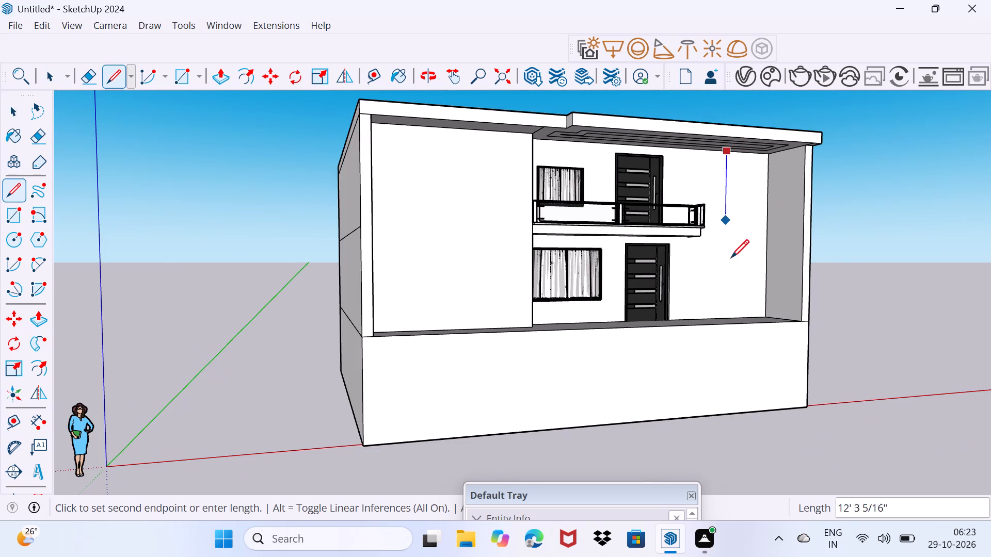
{"action": "left_click", "coordinate": [732, 318]}
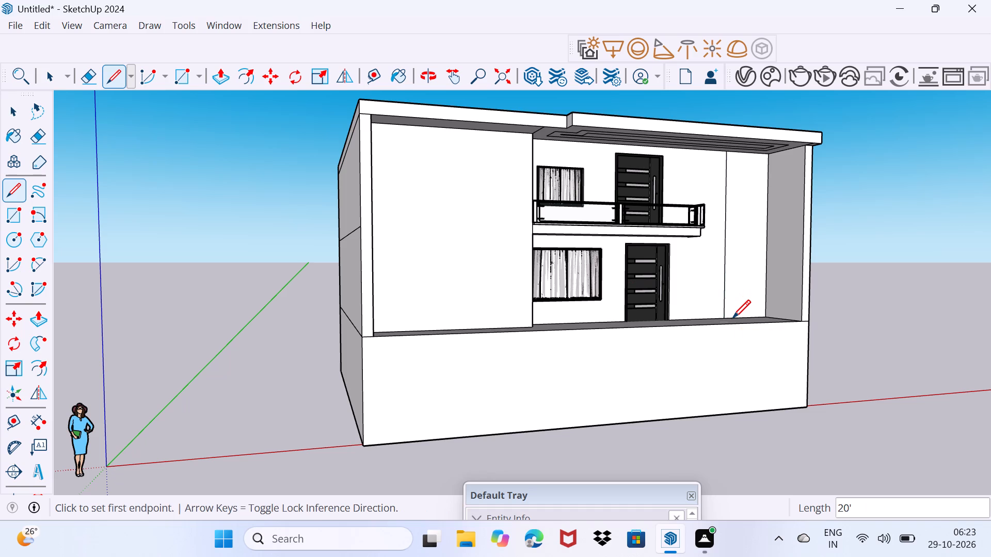
{"action": "key", "text": "space"}
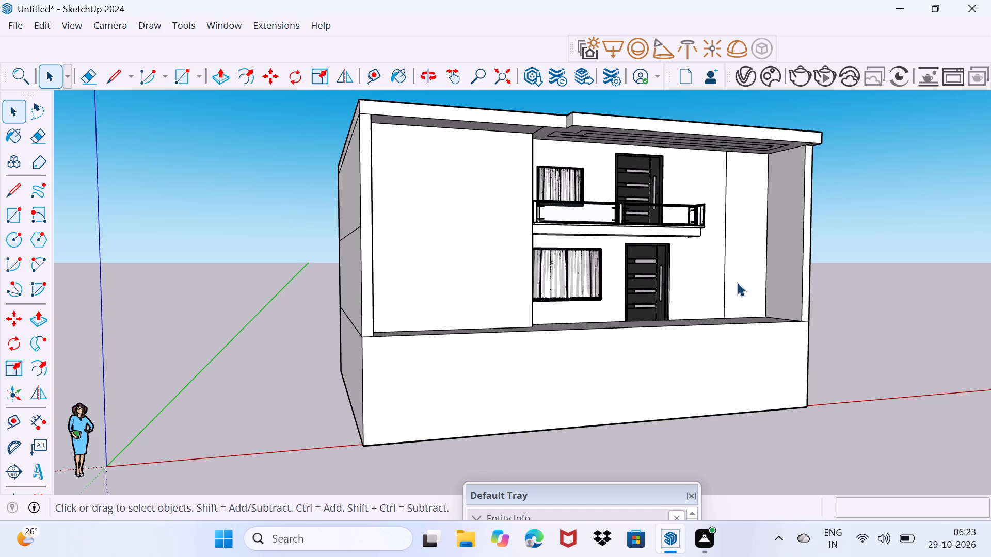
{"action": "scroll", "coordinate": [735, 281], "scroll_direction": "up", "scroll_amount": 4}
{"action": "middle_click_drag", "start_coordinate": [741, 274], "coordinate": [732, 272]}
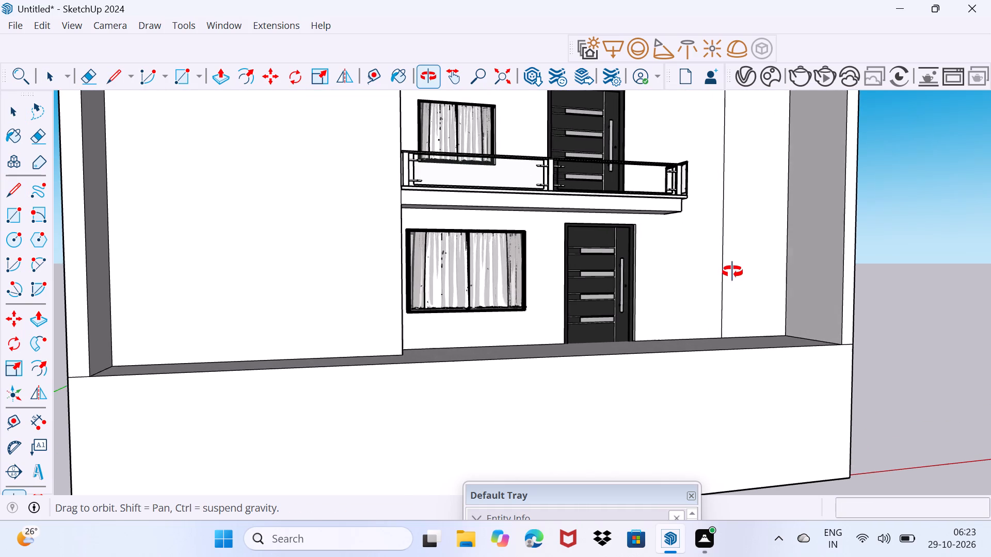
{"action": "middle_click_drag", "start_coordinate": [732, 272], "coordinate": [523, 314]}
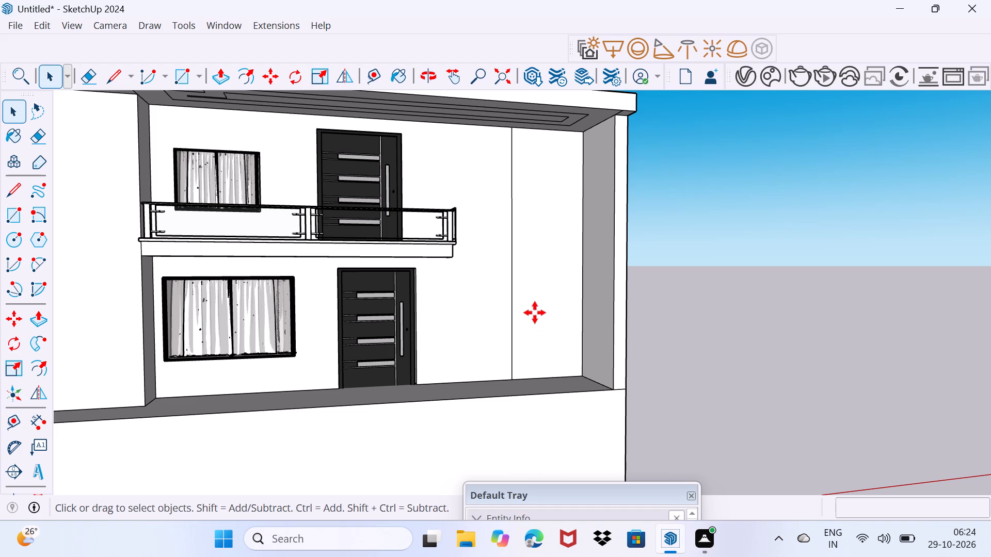
Copy the vertical wall line about 1' 4" toward the side wall, then copy that new line 2" further the same way.
{"action": "key", "text": "m"}
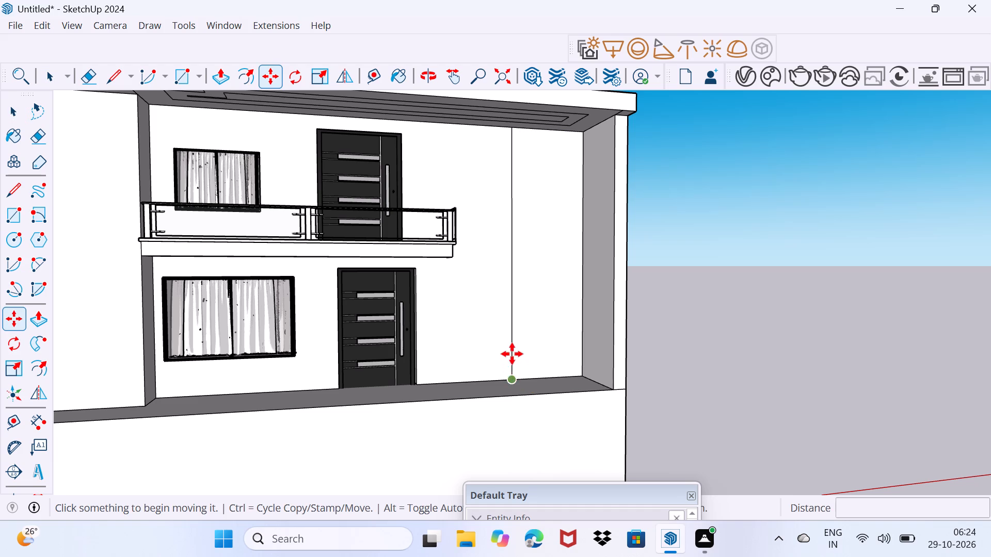
{"action": "left_click", "coordinate": [511, 347]}
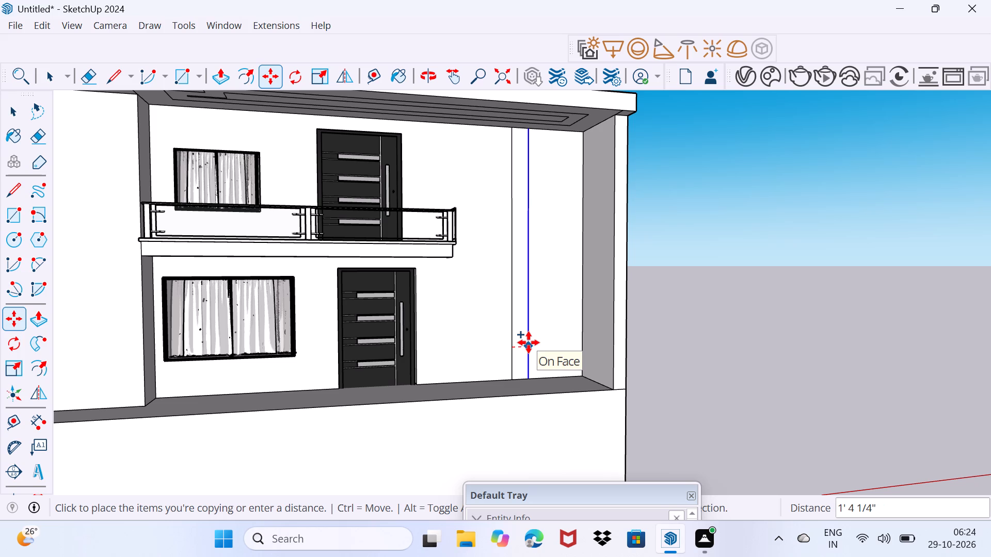
{"action": "left_click", "coordinate": [529, 342]}
{"action": "left_click", "coordinate": [529, 347]}
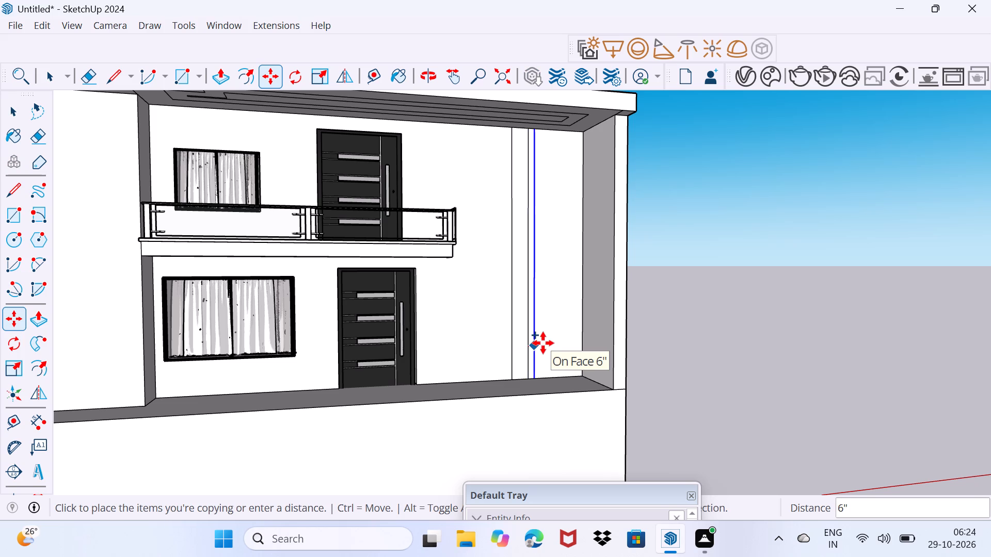
{"action": "key", "text": "2"}
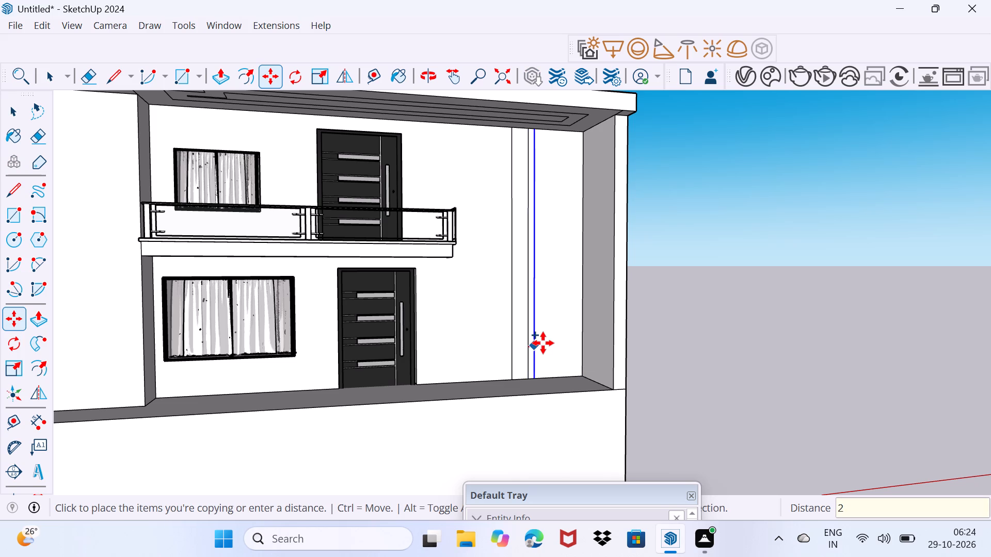
{"action": "key", "text": "shift+quotedbl"}
{"action": "key", "text": "Return"}
Copy the outermost vertical line about 1' 5" toward the side wall, then copy the new line 2" back toward the doors.
{"action": "scroll", "coordinate": [546, 343], "scroll_direction": "up", "scroll_amount": 2}
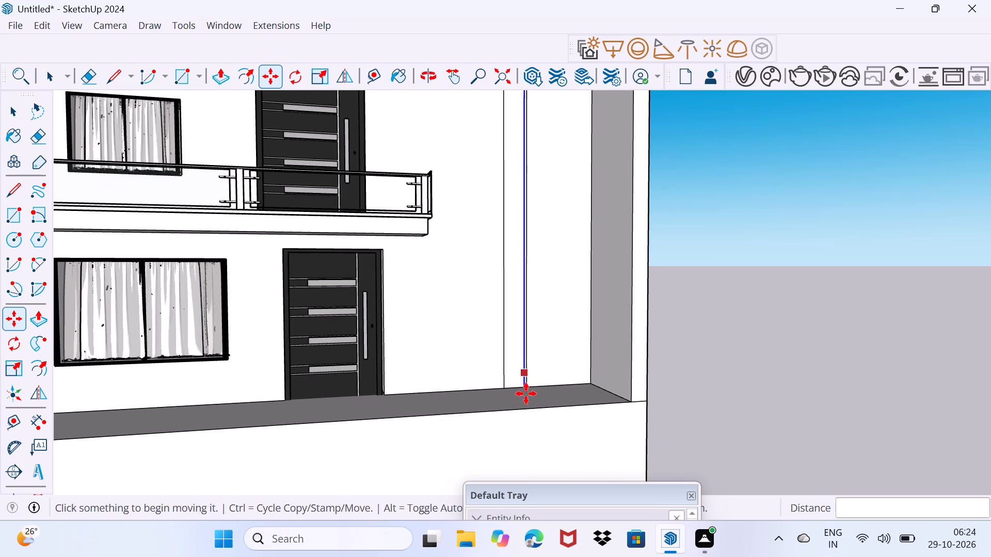
{"action": "scroll", "coordinate": [528, 394], "scroll_direction": "up", "scroll_amount": 4}
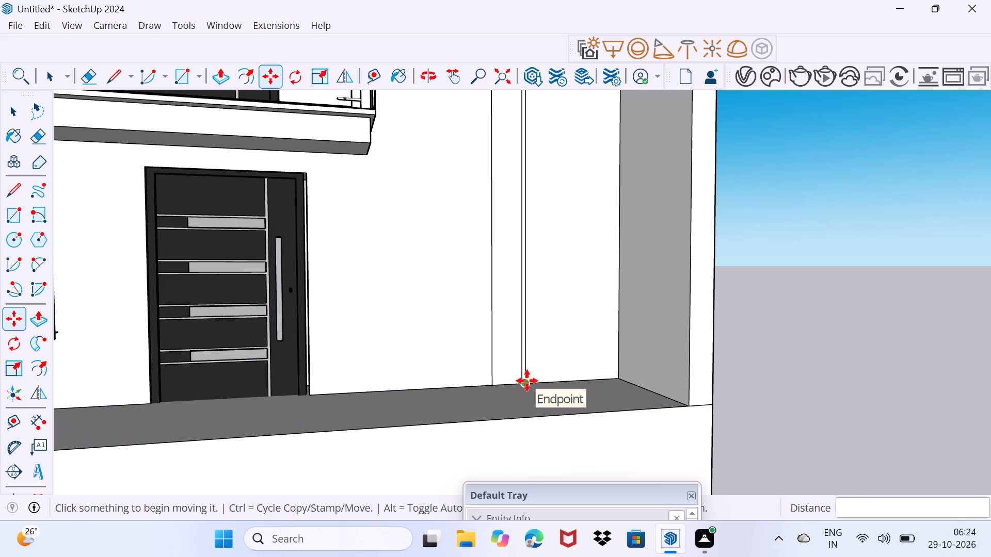
{"action": "left_click", "coordinate": [530, 343]}
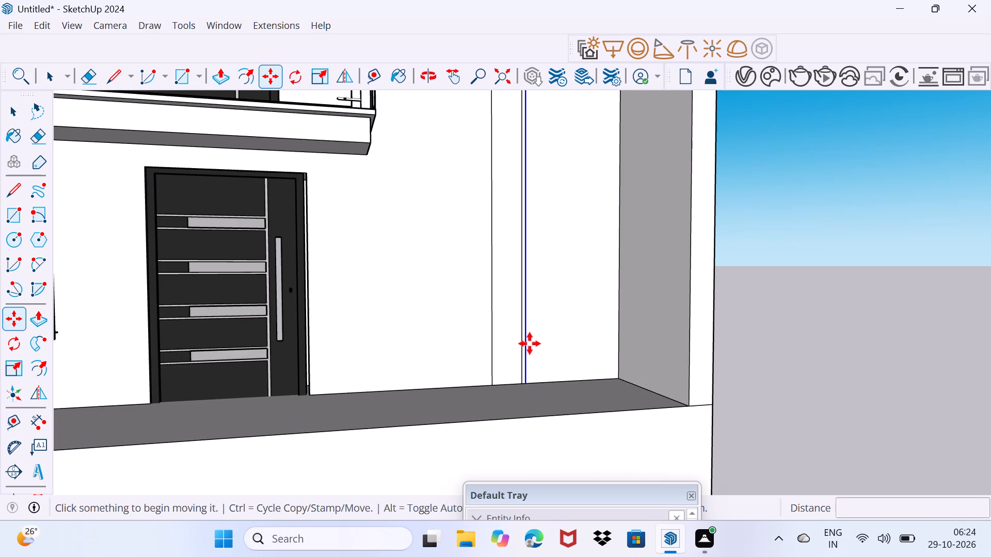
{"action": "left_click", "coordinate": [556, 341]}
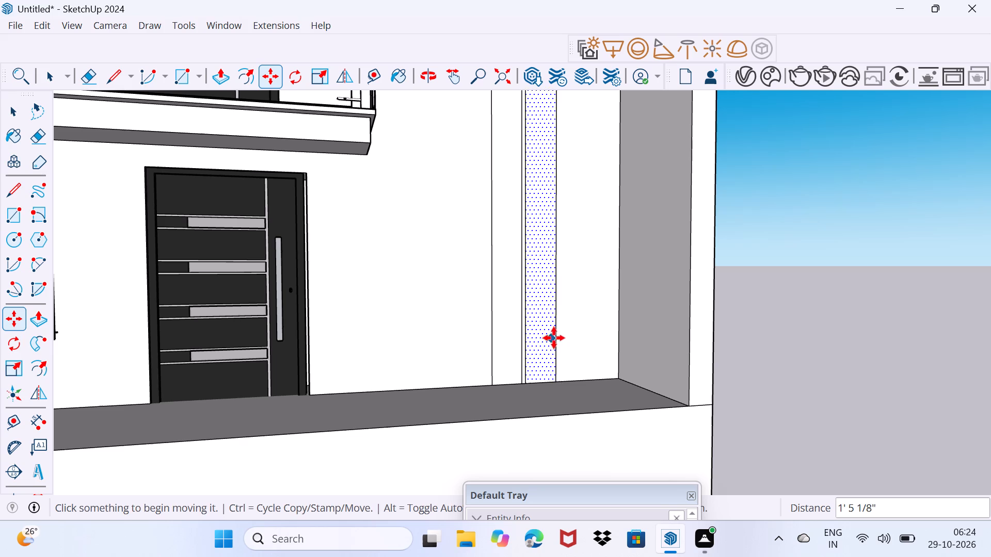
{"action": "left_click", "coordinate": [556, 336]}
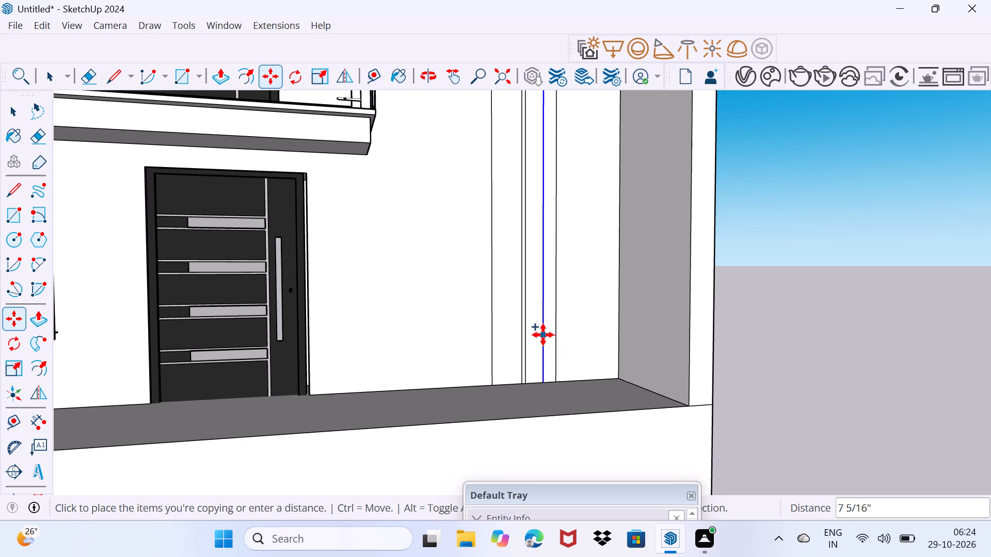
{"action": "key", "text": "2"}
{"action": "key", "text": "shift+quotedbl"}
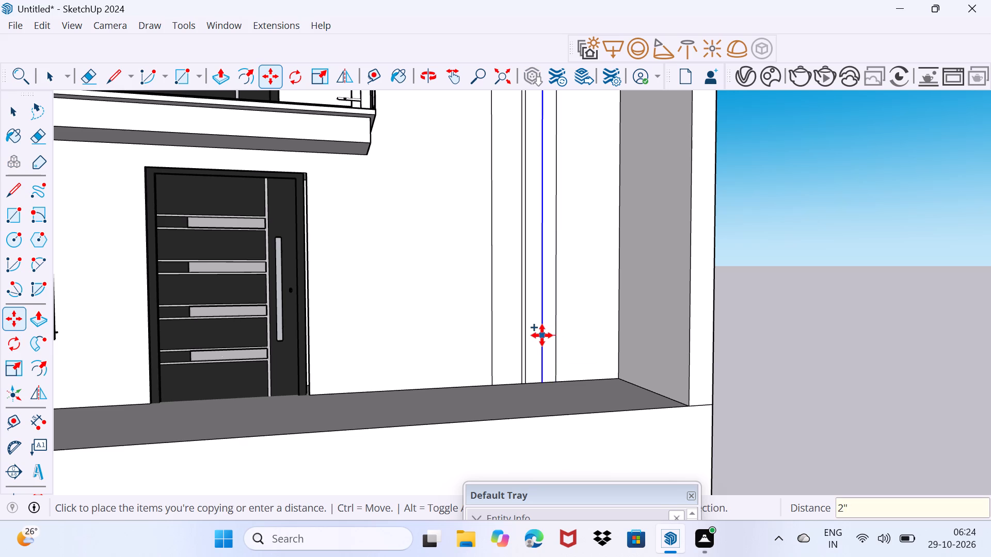
{"action": "key", "text": "Return"}
{"action": "key", "text": "space"}
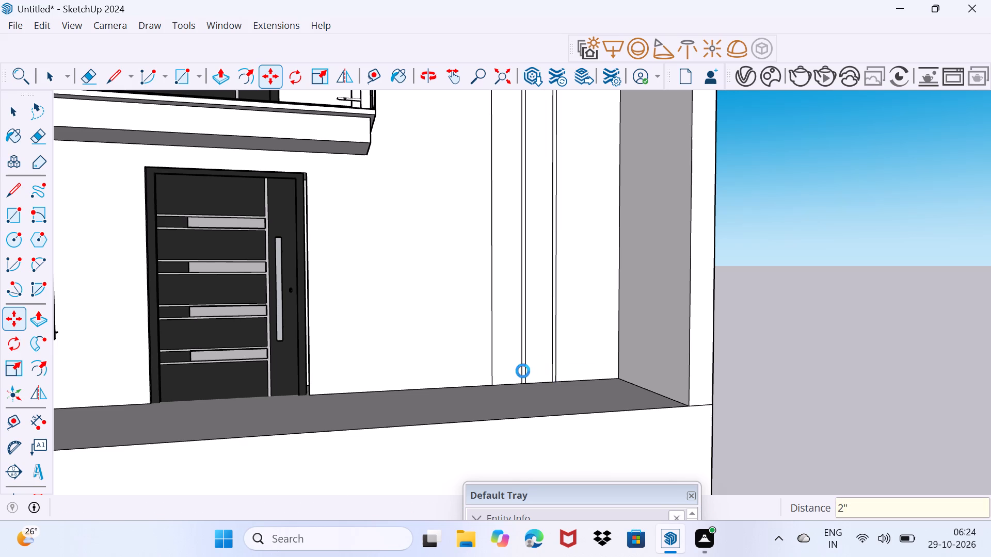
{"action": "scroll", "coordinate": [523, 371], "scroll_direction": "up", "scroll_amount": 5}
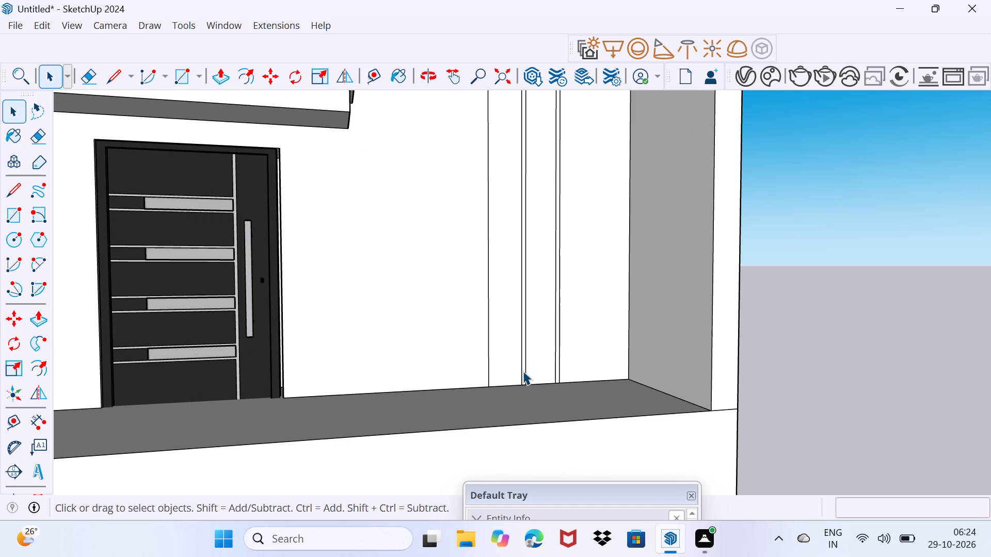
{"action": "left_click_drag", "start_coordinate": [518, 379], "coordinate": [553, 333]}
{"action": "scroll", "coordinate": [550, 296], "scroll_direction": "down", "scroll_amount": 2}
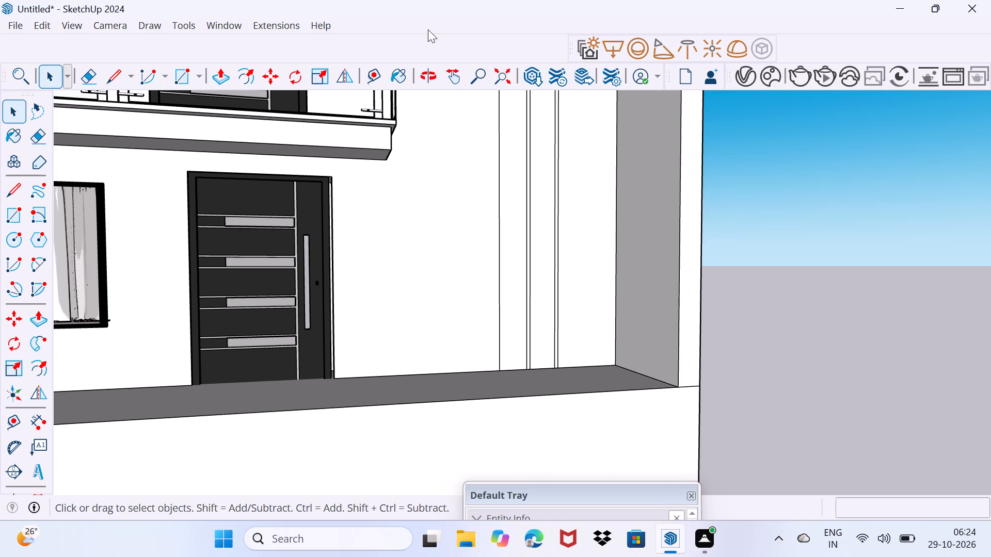
Enlarge the materials tray and pick Granite Brown from the Stone collection for painting.
{"action": "left_click_drag", "start_coordinate": [599, 501], "coordinate": [665, 188]}
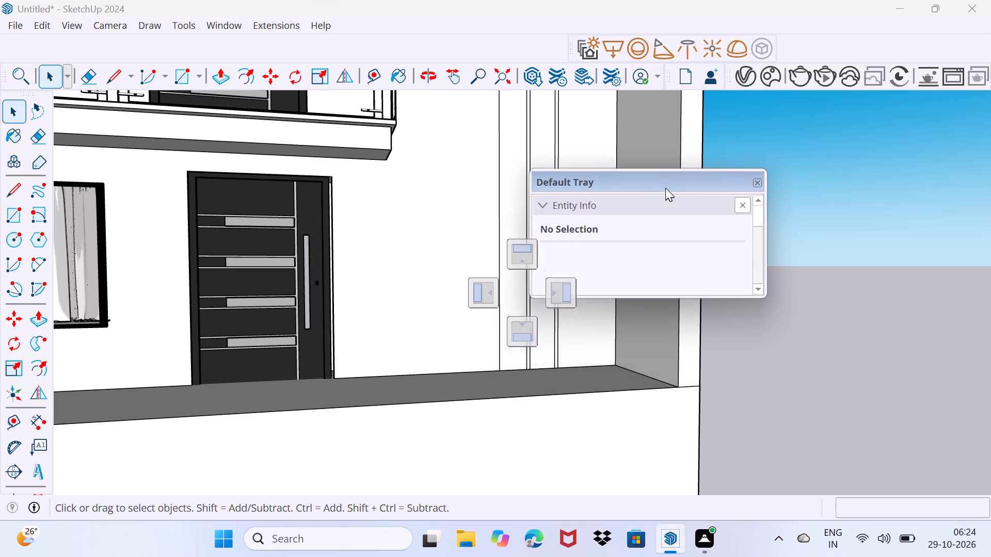
{"action": "left_click_drag", "start_coordinate": [665, 188], "coordinate": [666, 188]}
{"action": "left_click", "coordinate": [664, 208]}
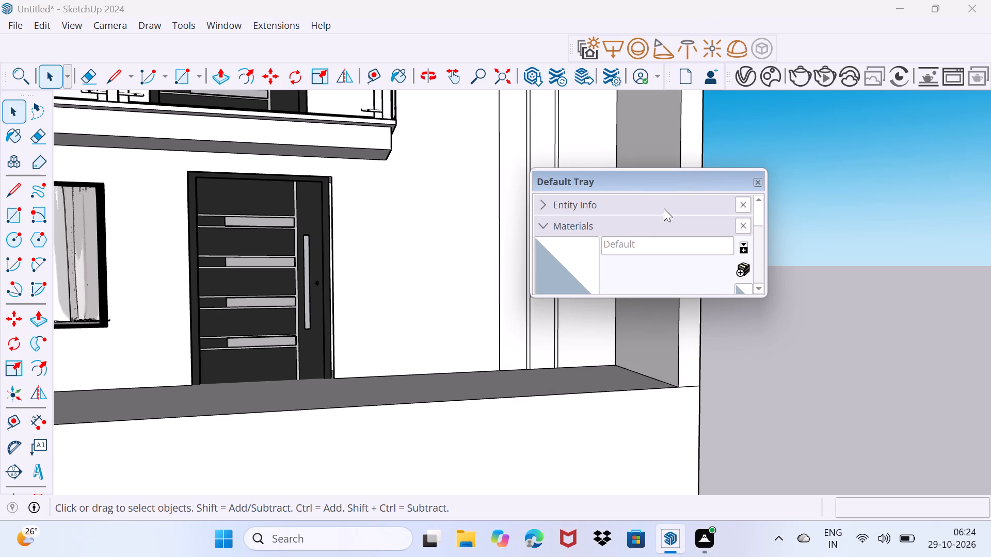
{"action": "scroll", "coordinate": [667, 277], "scroll_direction": "down", "scroll_amount": 3}
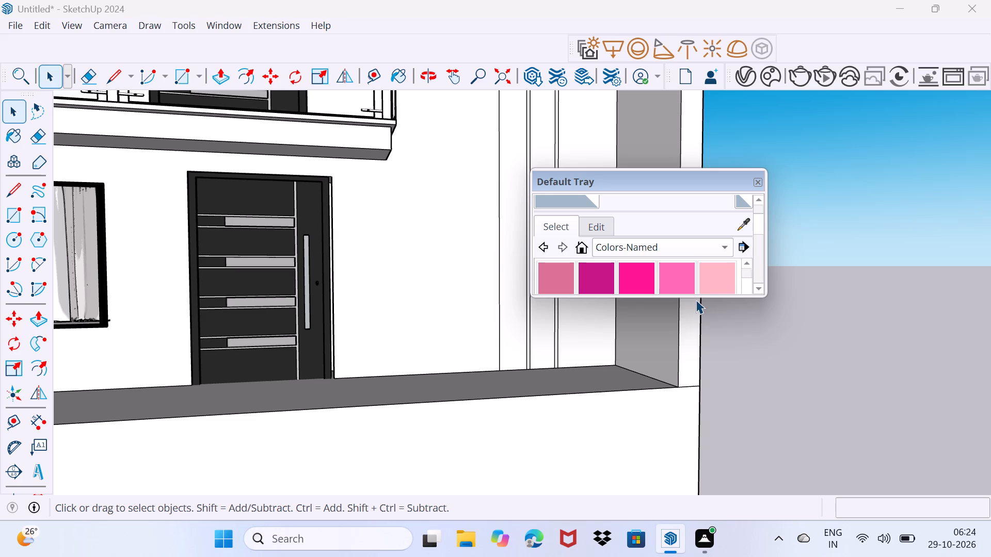
{"action": "left_click_drag", "start_coordinate": [697, 296], "coordinate": [710, 494]}
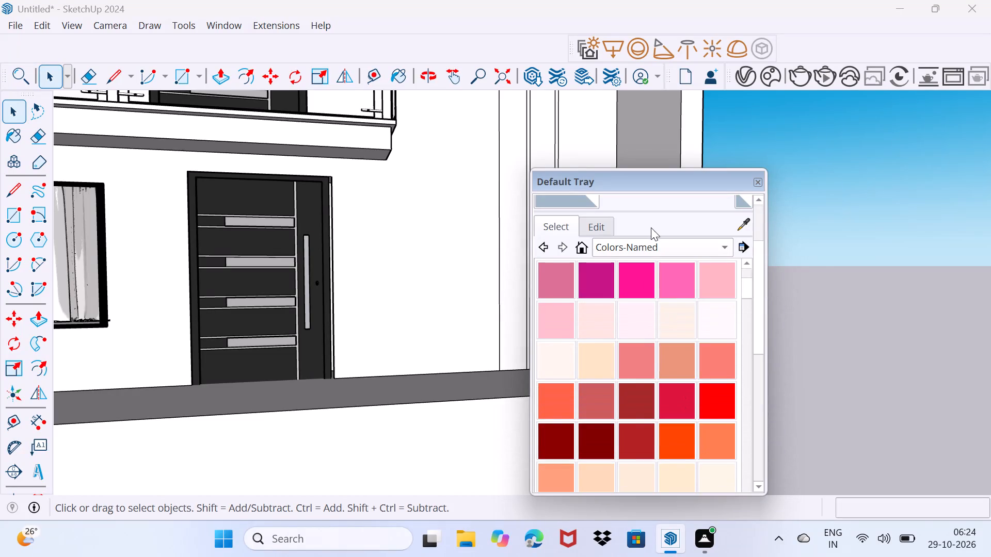
{"action": "left_click", "coordinate": [653, 249]}
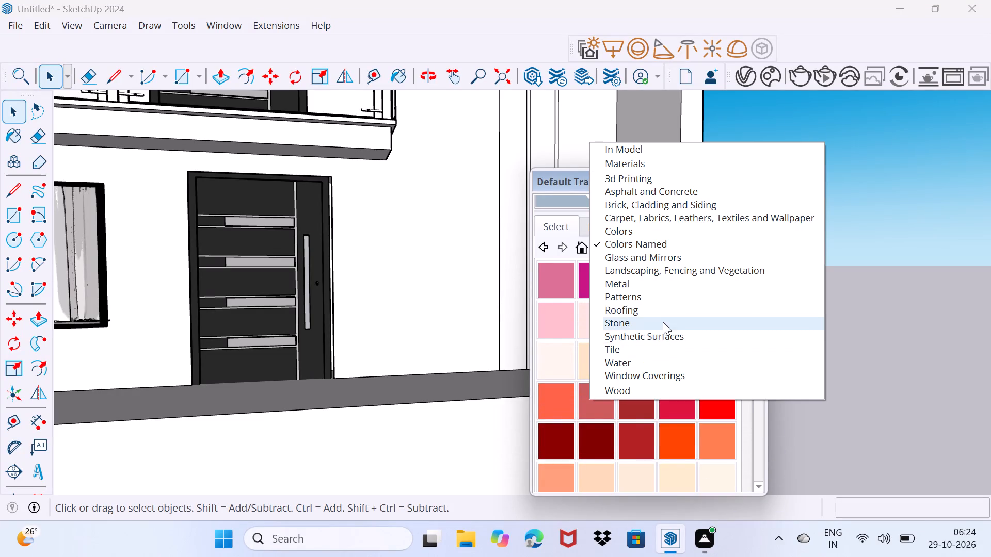
{"action": "left_click", "coordinate": [663, 321]}
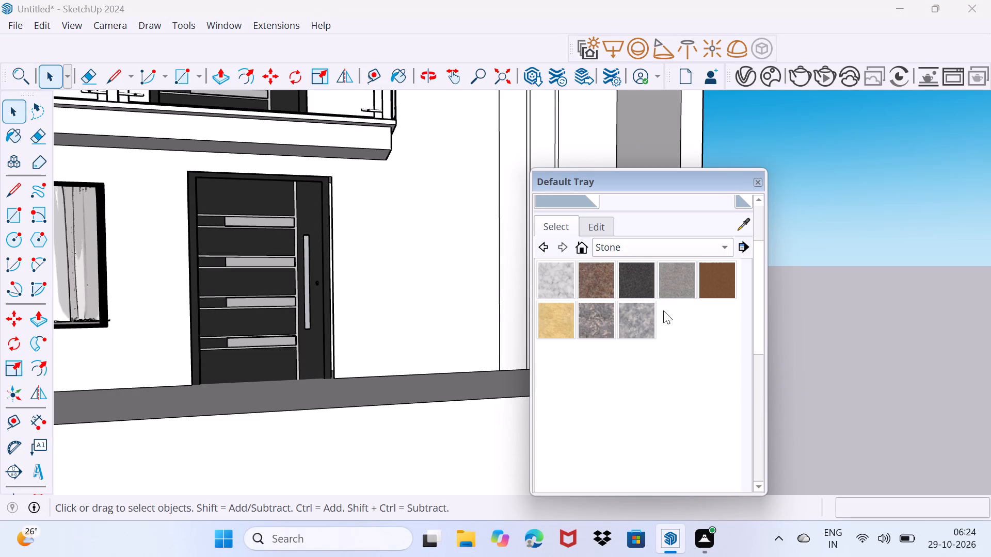
{"action": "left_click", "coordinate": [603, 291]}
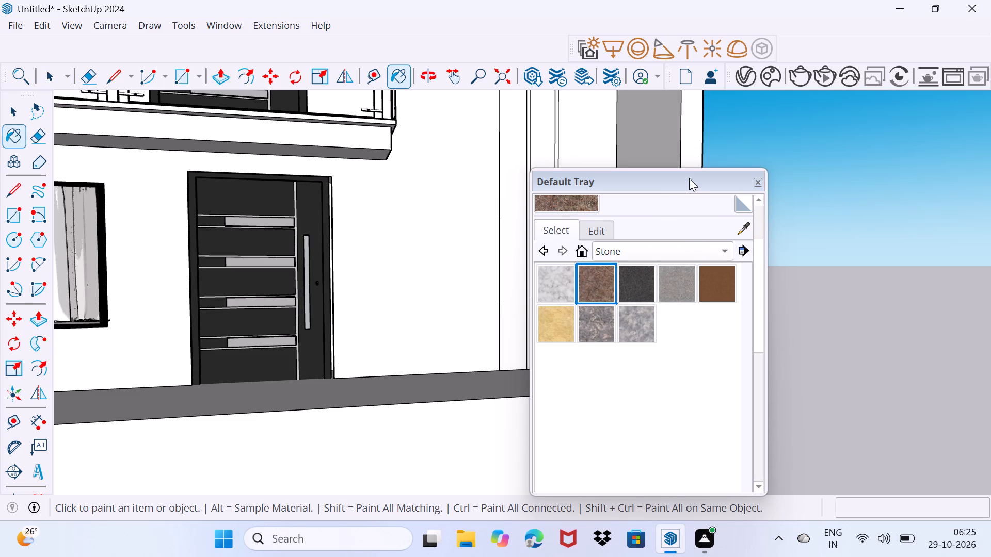
Paint the recess's inner side wall and the three wide wall panels between the 2" strips with Granite Brown.
{"action": "left_click_drag", "start_coordinate": [690, 177], "coordinate": [694, 424]}
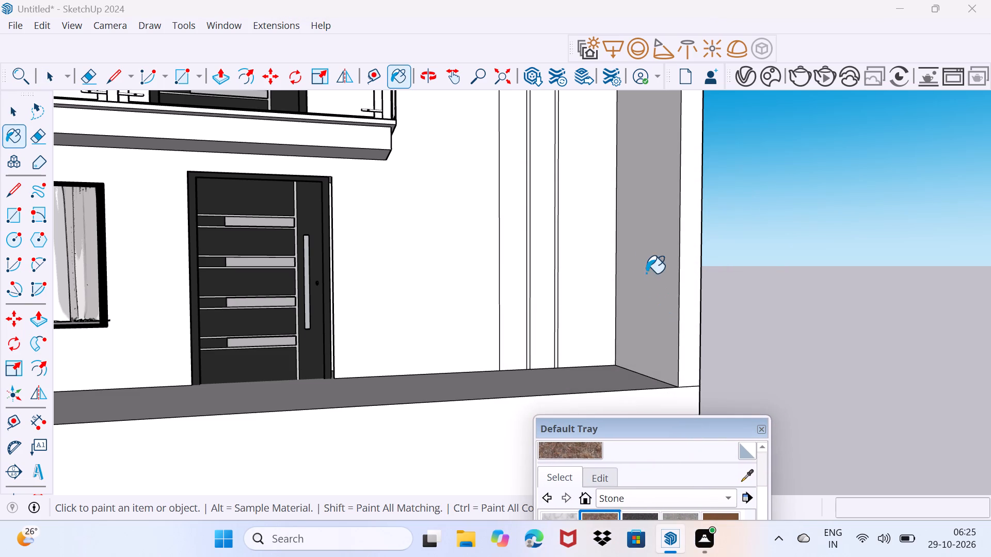
{"action": "left_click", "coordinate": [587, 276]}
{"action": "left_click", "coordinate": [660, 271]}
{"action": "scroll", "coordinate": [568, 269], "scroll_direction": "up", "scroll_amount": 3}
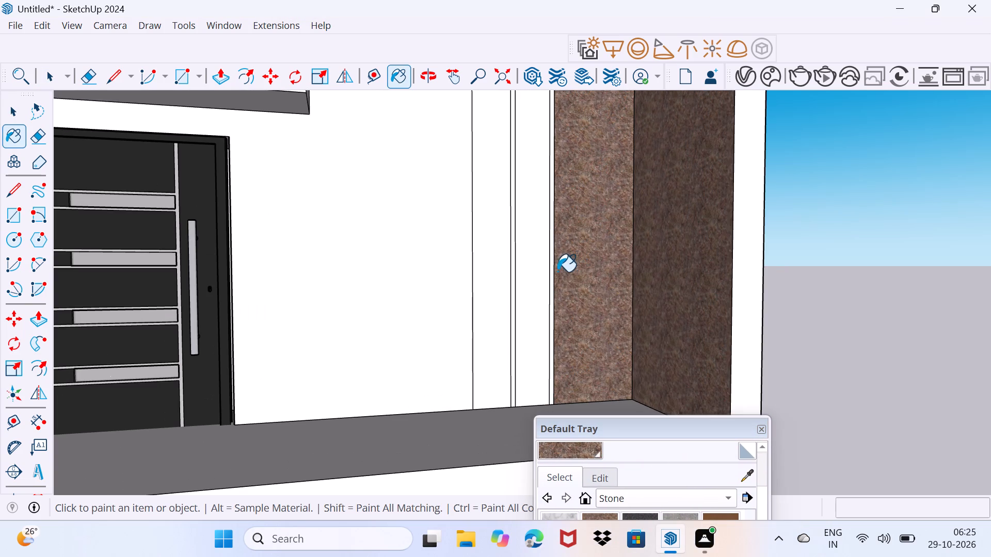
{"action": "left_click", "coordinate": [535, 298]}
{"action": "left_click", "coordinate": [484, 292]}
{"action": "scroll", "coordinate": [528, 270], "scroll_direction": "down", "scroll_amount": 3}
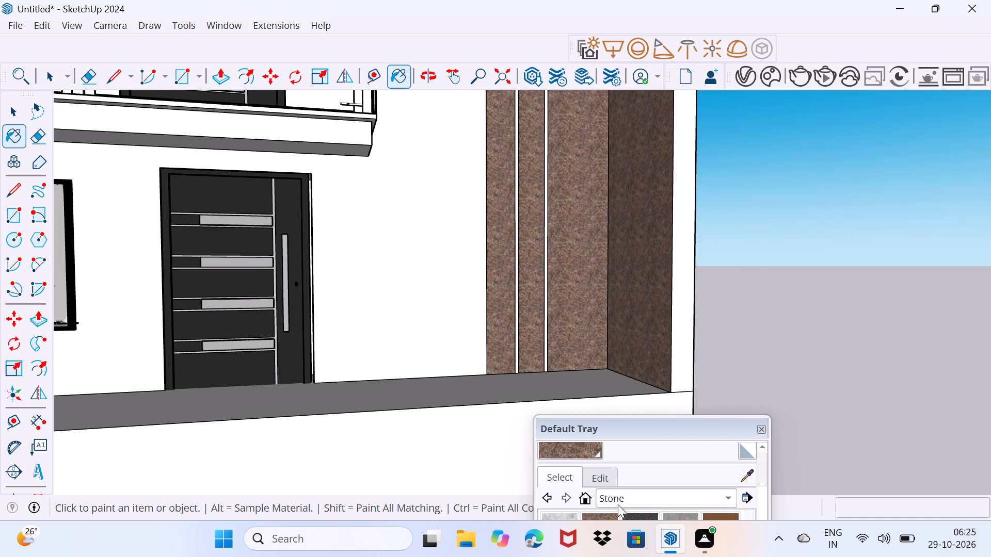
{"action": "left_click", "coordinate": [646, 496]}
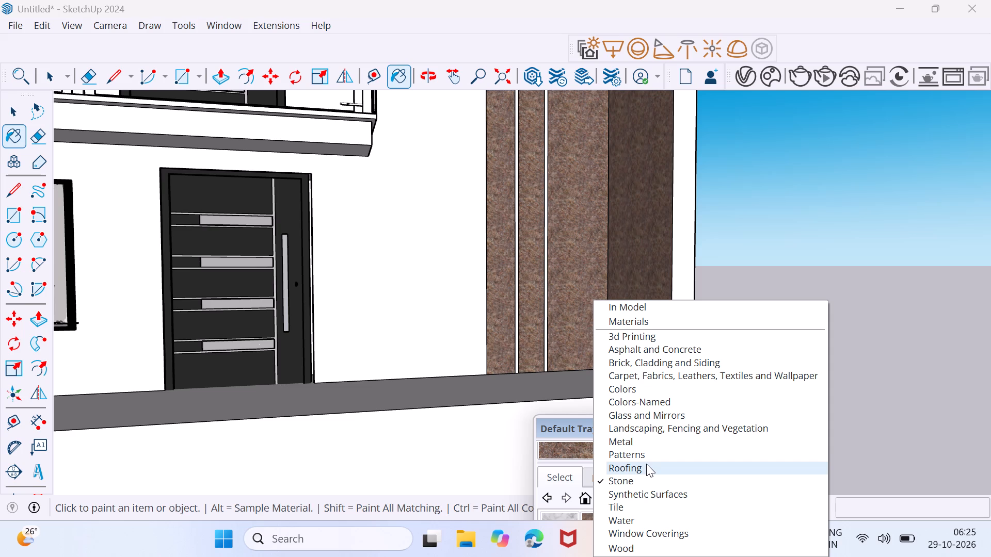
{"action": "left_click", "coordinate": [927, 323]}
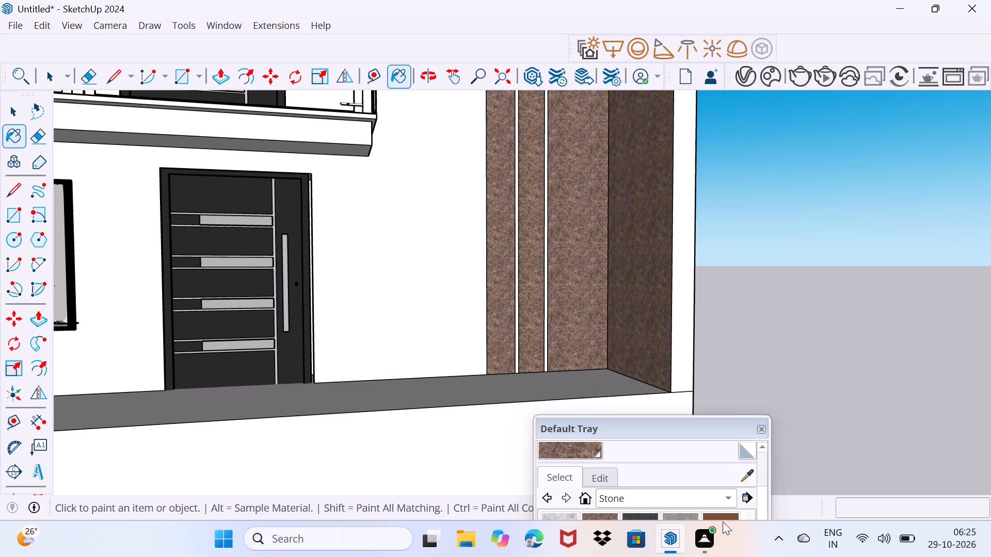
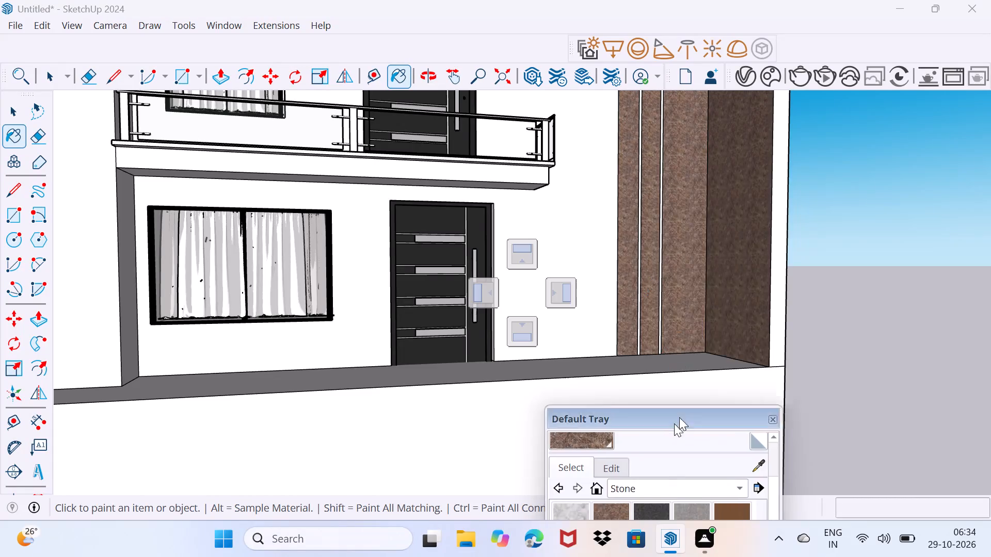
Pick the dark multicoloured mosaic material (Tile_Mosaic_Multi) from the Tile collection for painting.
{"action": "left_click", "coordinate": [754, 237]}
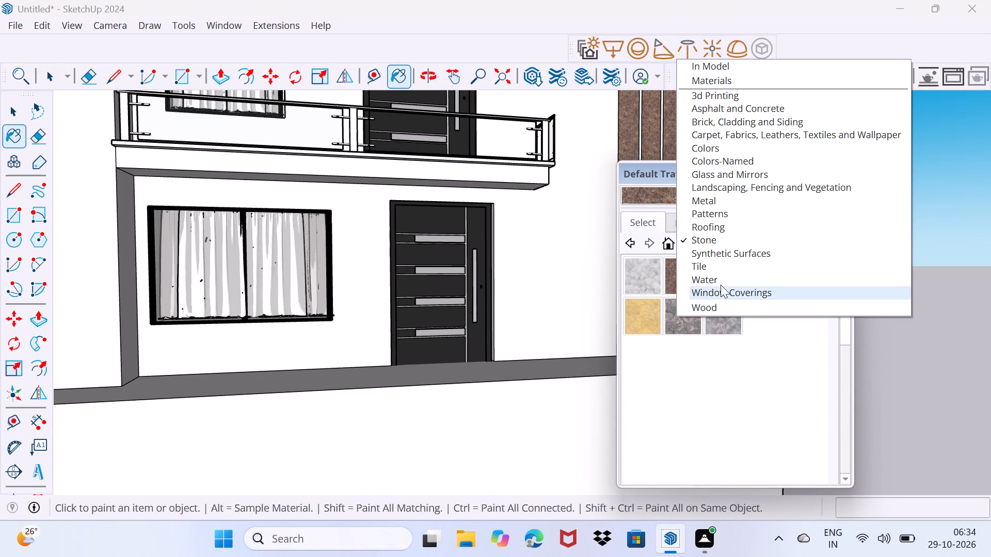
{"action": "left_click", "coordinate": [707, 264]}
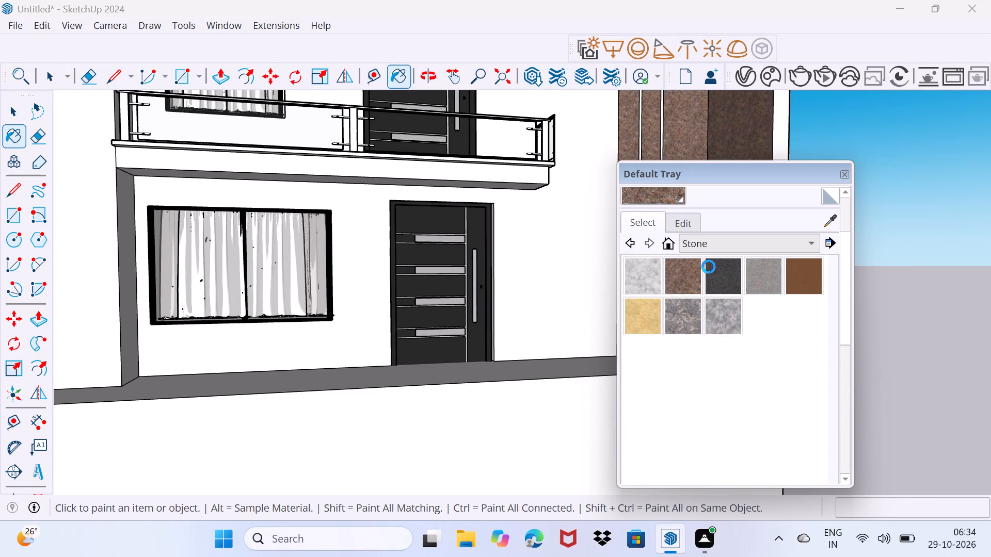
{"action": "scroll", "coordinate": [740, 372], "scroll_direction": "down", "scroll_amount": 2}
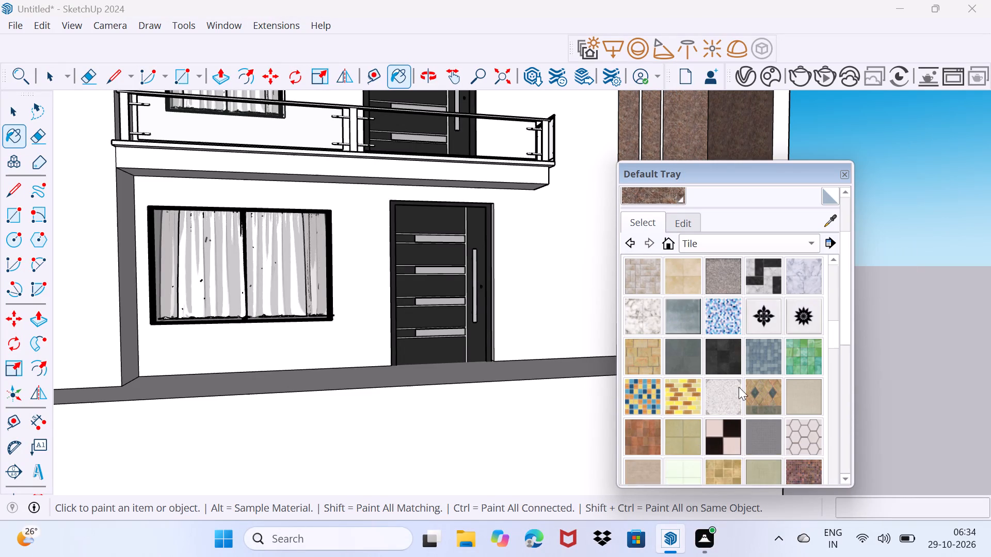
{"action": "scroll", "coordinate": [739, 387], "scroll_direction": "down", "scroll_amount": 4}
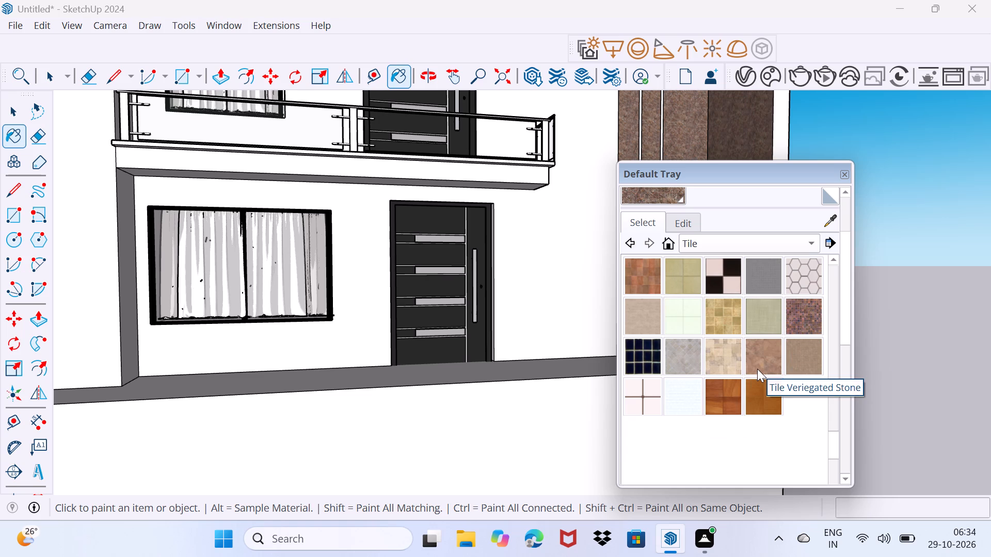
{"action": "scroll", "coordinate": [757, 369], "scroll_direction": "up", "scroll_amount": 1}
{"action": "scroll", "coordinate": [757, 369], "scroll_direction": "down", "scroll_amount": 4}
{"action": "scroll", "coordinate": [757, 371], "scroll_direction": "up", "scroll_amount": 6}
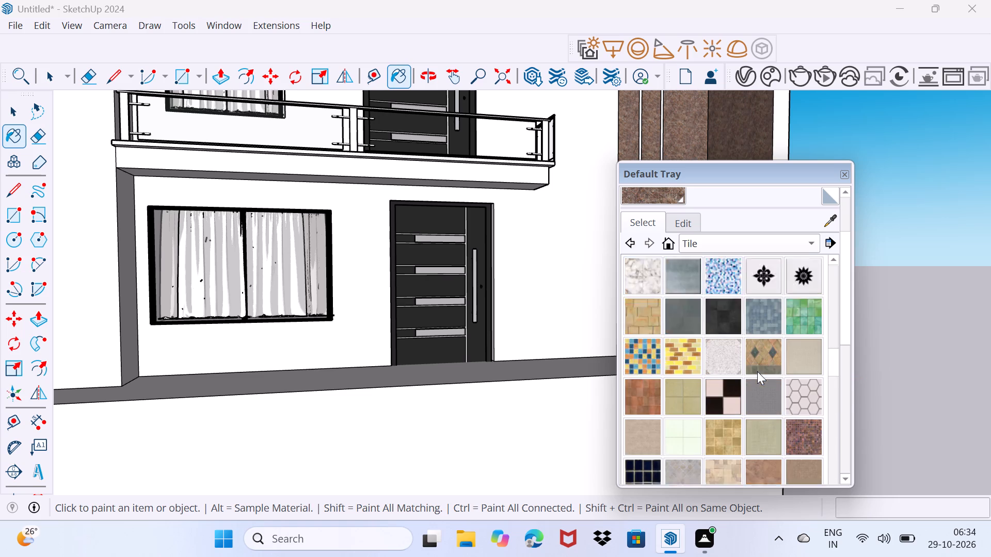
{"action": "scroll", "coordinate": [757, 371], "scroll_direction": "up", "scroll_amount": 6}
{"action": "scroll", "coordinate": [757, 371], "scroll_direction": "down", "scroll_amount": 4}
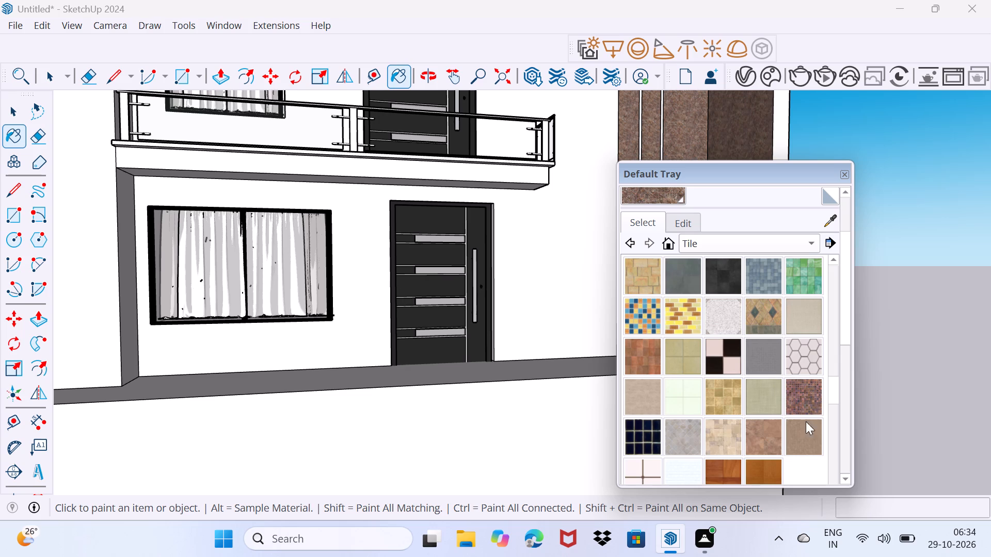
{"action": "left_click", "coordinate": [811, 403]}
{"action": "left_click_drag", "start_coordinate": [707, 195], "coordinate": [709, 290]}
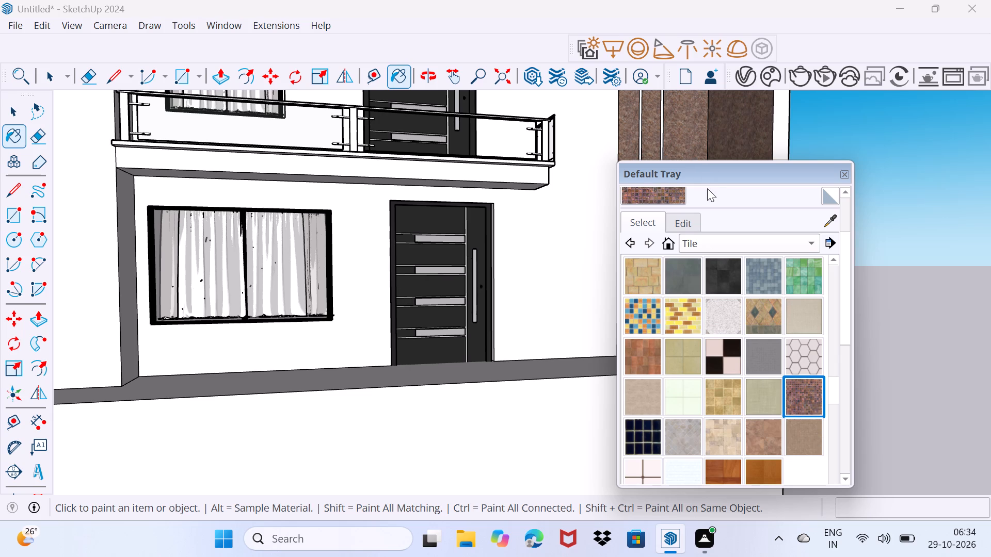
Repaint the recess's inner side wall and the three wide wall panels between the 2" strips with the multicoloured mosaic tile.
{"action": "left_click_drag", "start_coordinate": [711, 176], "coordinate": [710, 306]}
{"action": "scroll", "coordinate": [693, 218], "scroll_direction": "up", "scroll_amount": 3}
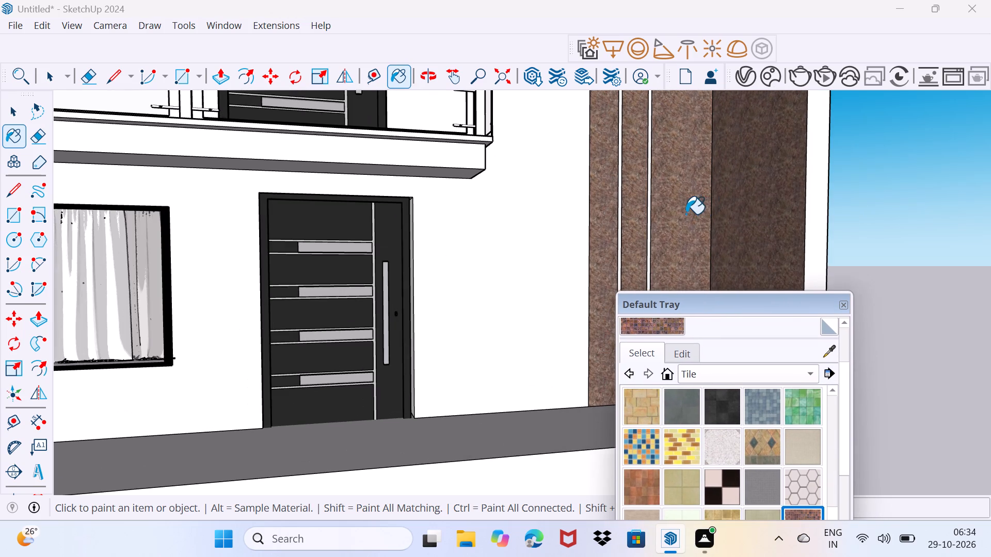
{"action": "left_click", "coordinate": [686, 214]}
{"action": "left_click", "coordinate": [754, 207]}
{"action": "left_click", "coordinate": [638, 222]}
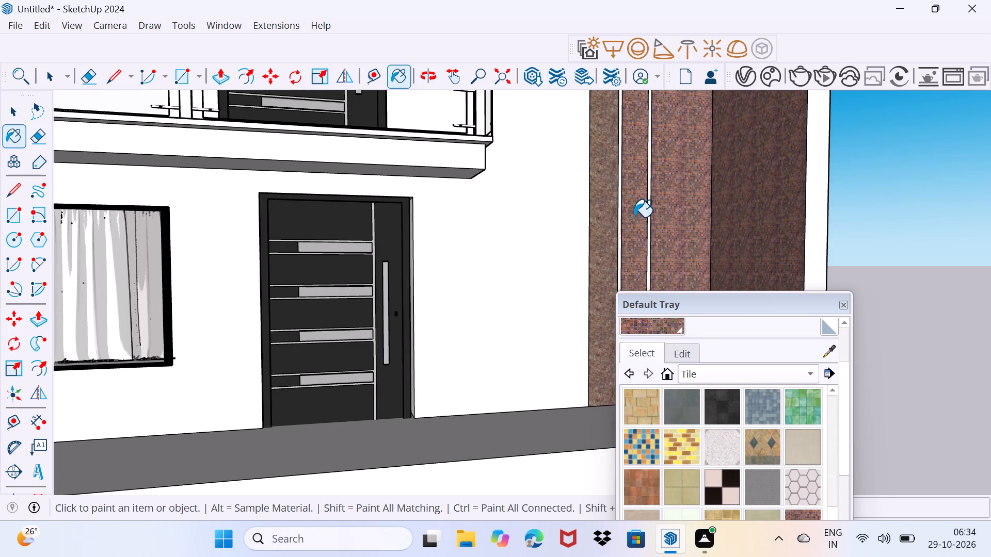
{"action": "left_click", "coordinate": [615, 209]}
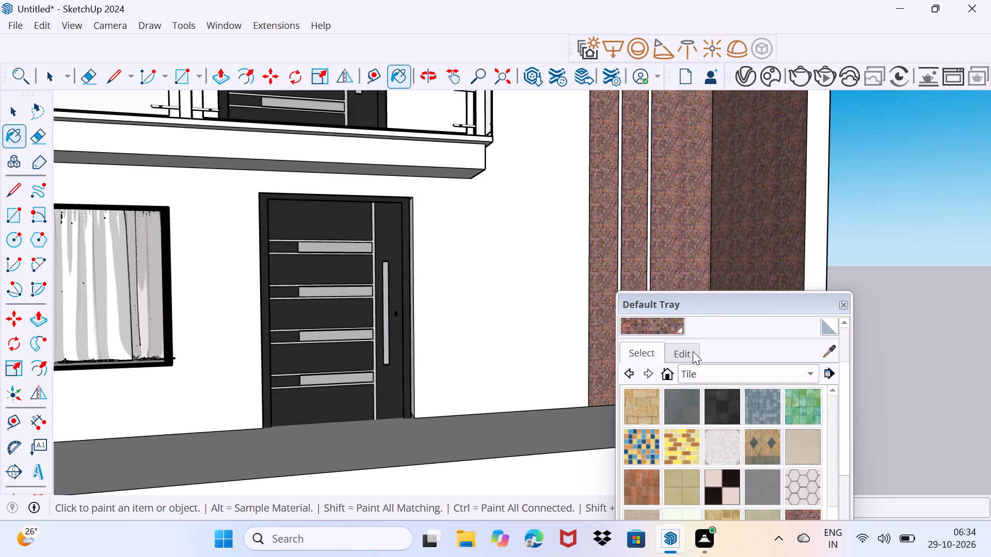
Set the mosaic tile's texture width to 100 inches (8' 4"), keeping its proportions.
{"action": "left_click", "coordinate": [693, 351]}
{"action": "scroll", "coordinate": [714, 433], "scroll_direction": "down", "scroll_amount": 4}
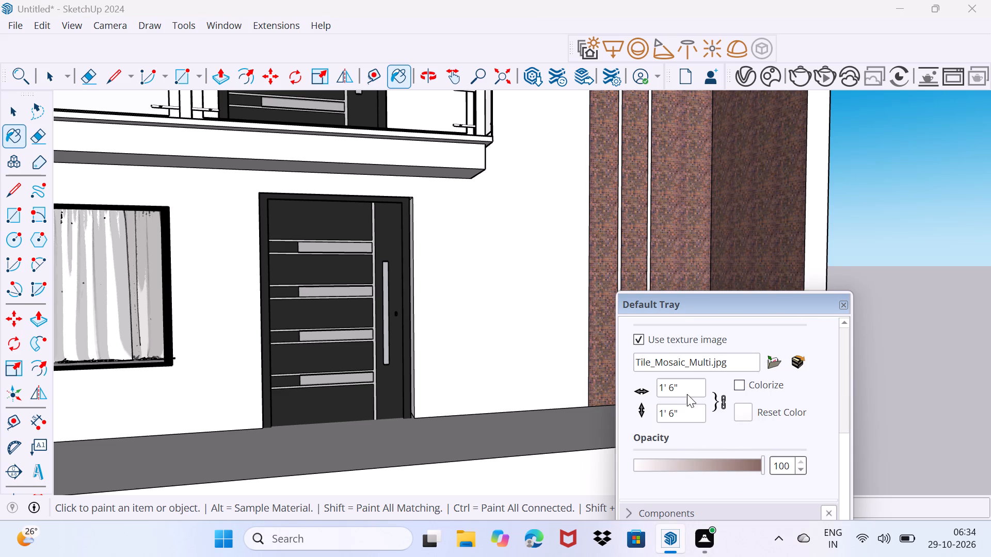
{"action": "left_click", "coordinate": [689, 391]}
{"action": "key", "text": "BackSpace"}
{"action": "key", "text": "BackSpace"}
{"action": "key", "text": "BackSpace"}
{"action": "key", "text": "BackSpace"}
{"action": "key", "text": "BackSpace"}
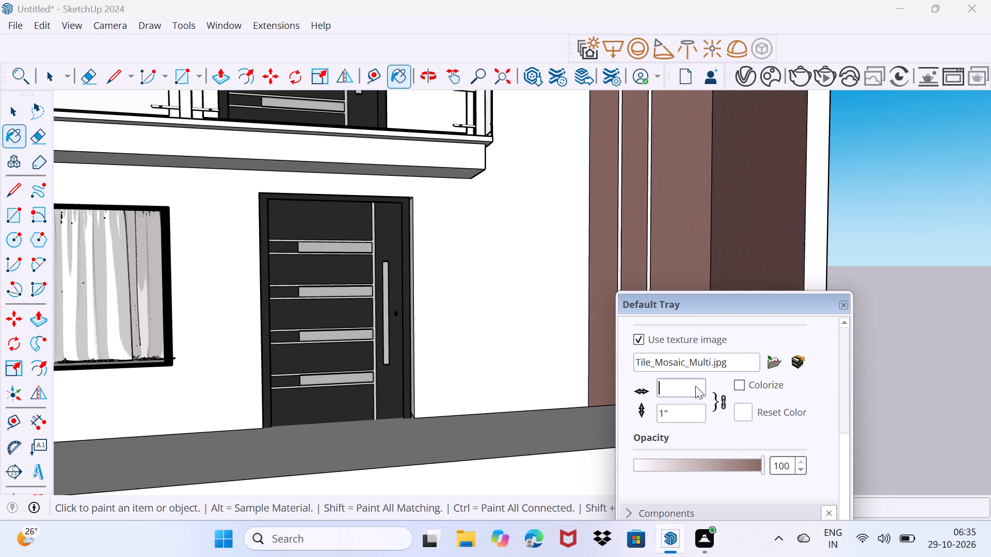
{"action": "type", "text": "100"}
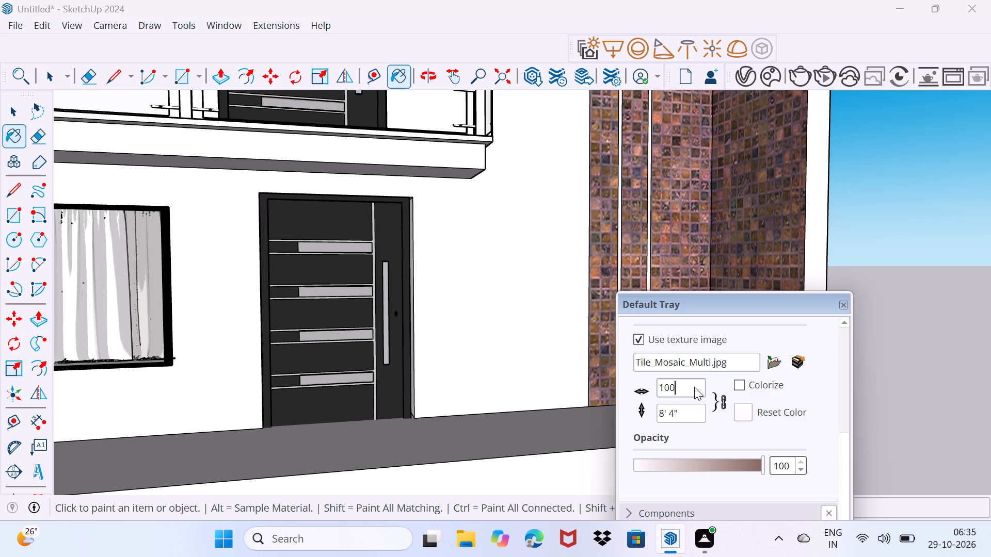
{"action": "left_click", "coordinate": [880, 392]}
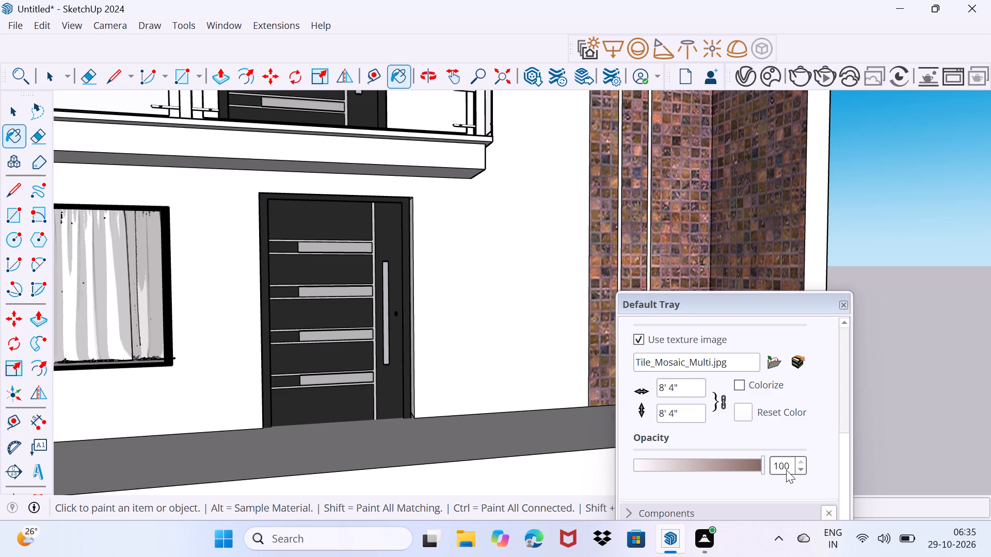
Adjust the brightness of the mosaic tile material's colour.
{"action": "scroll", "coordinate": [778, 469], "scroll_direction": "down", "scroll_amount": 3}
{"action": "scroll", "coordinate": [734, 415], "scroll_direction": "up", "scroll_amount": 7}
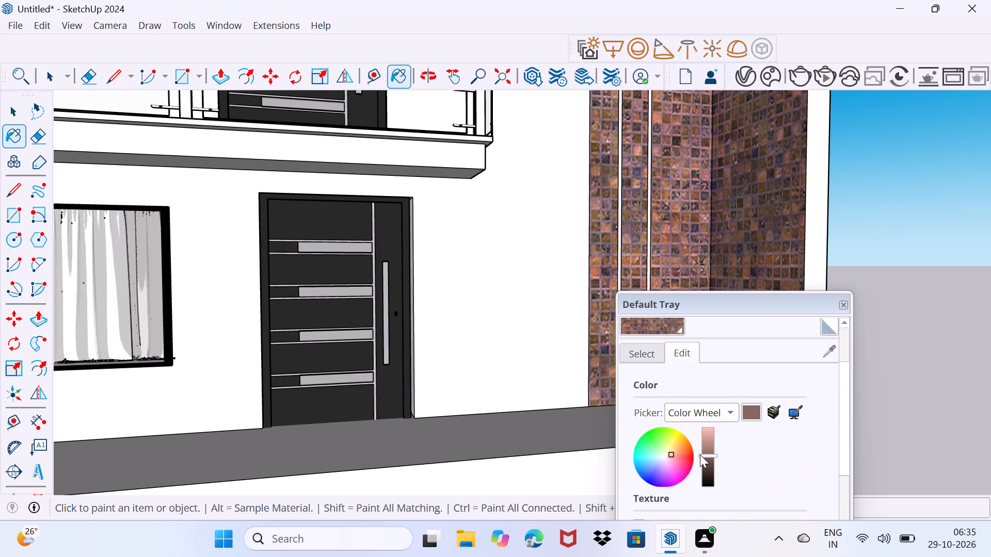
{"action": "left_click_drag", "start_coordinate": [700, 454], "coordinate": [725, 438]}
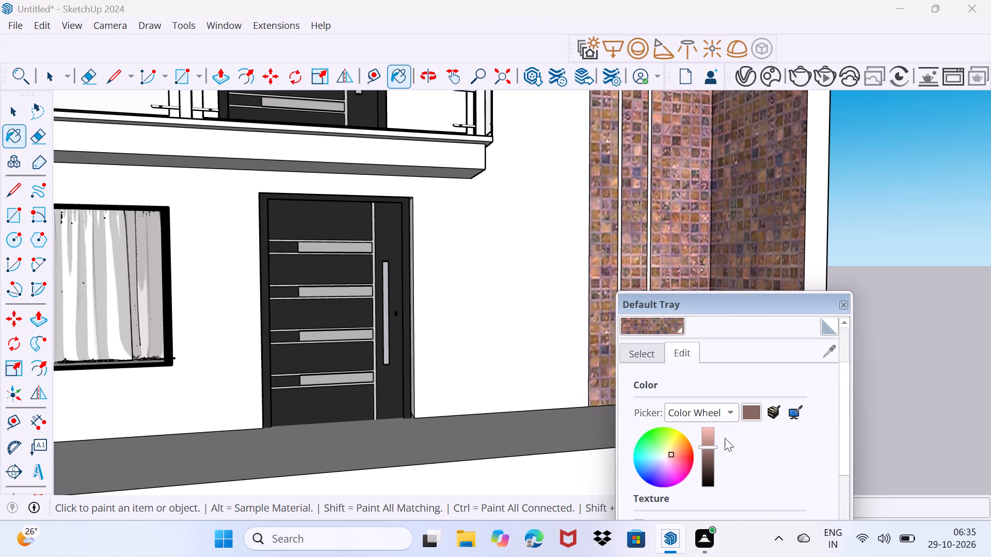
{"action": "left_click_drag", "start_coordinate": [725, 438], "coordinate": [730, 453]}
Examine the tiled wall within the whole front, and look through the Tile collection for alternative materials.
{"action": "left_click_drag", "start_coordinate": [764, 312], "coordinate": [741, 458]}
{"action": "scroll", "coordinate": [713, 345], "scroll_direction": "down", "scroll_amount": 4}
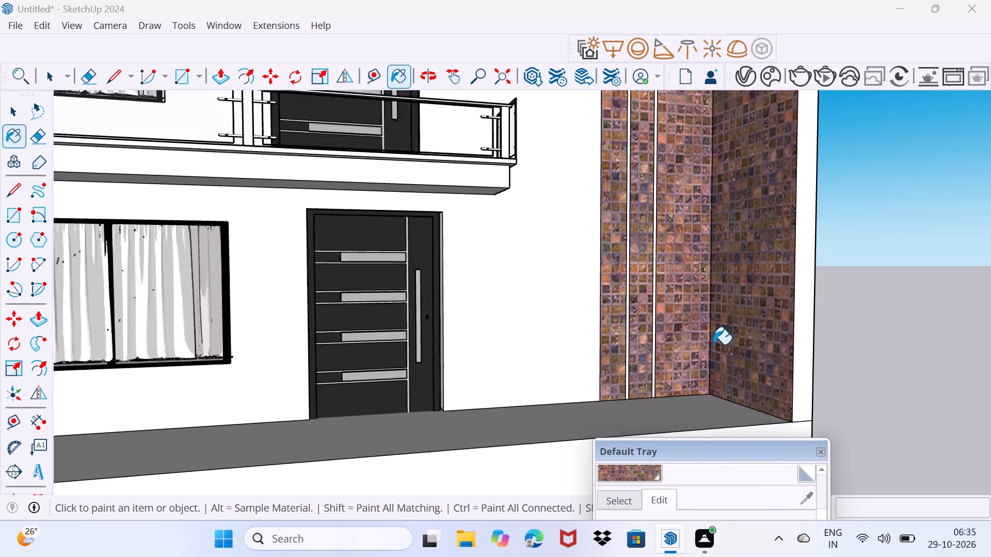
{"action": "scroll", "coordinate": [713, 345], "scroll_direction": "down", "scroll_amount": 6}
{"action": "middle_click_drag", "start_coordinate": [707, 348], "coordinate": [635, 274]}
{"action": "left_click_drag", "start_coordinate": [677, 444], "coordinate": [756, 233]}
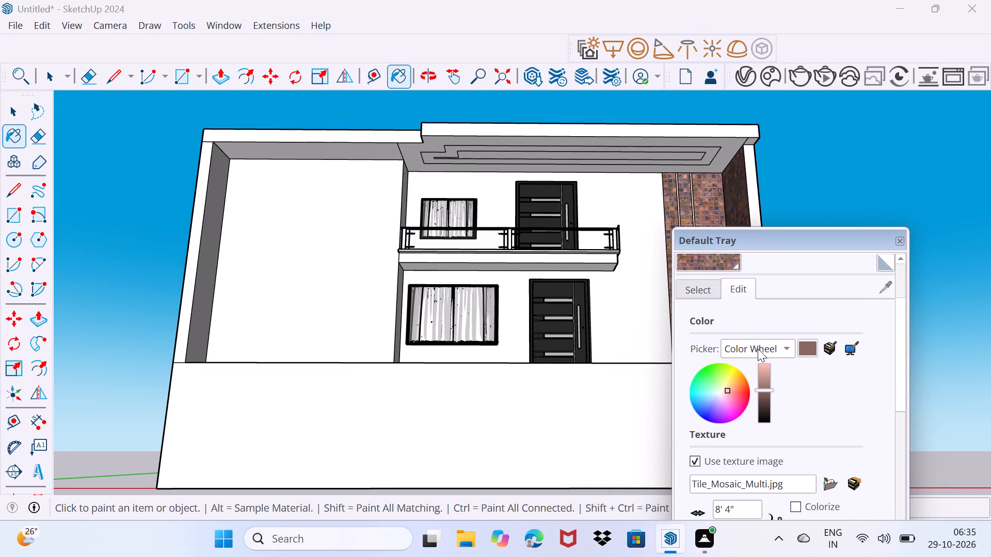
{"action": "left_click", "coordinate": [701, 296]}
{"action": "scroll", "coordinate": [786, 438], "scroll_direction": "down", "scroll_amount": 2}
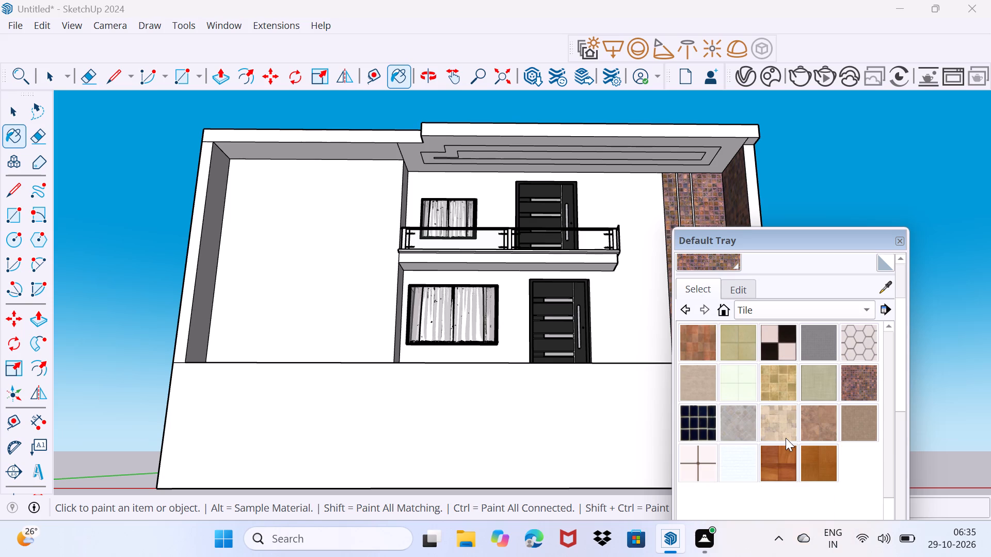
{"action": "scroll", "coordinate": [786, 438], "scroll_direction": "up", "scroll_amount": 2}
{"action": "scroll", "coordinate": [786, 438], "scroll_direction": "down", "scroll_amount": 2}
{"action": "scroll", "coordinate": [786, 438], "scroll_direction": "up", "scroll_amount": 12}
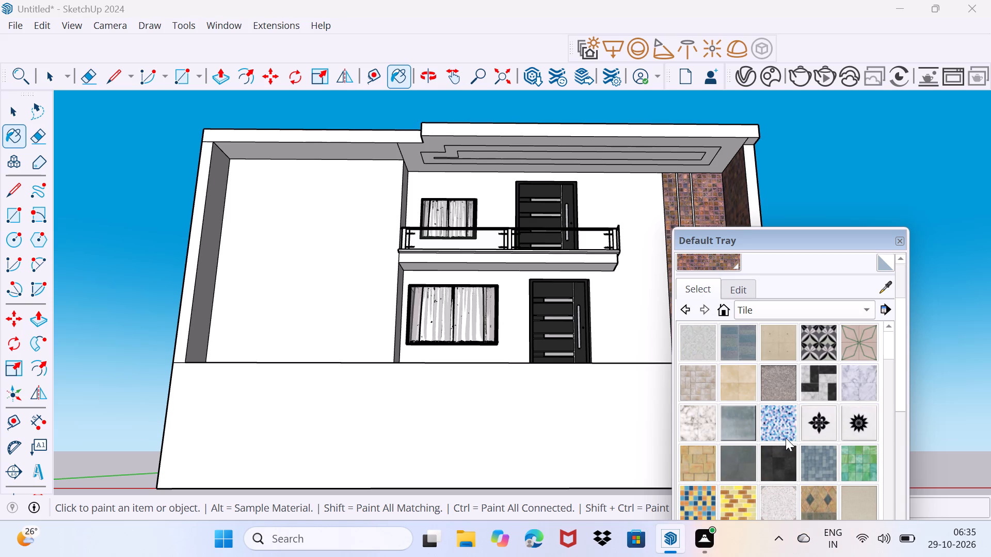
{"action": "scroll", "coordinate": [786, 438], "scroll_direction": "down", "scroll_amount": 8}
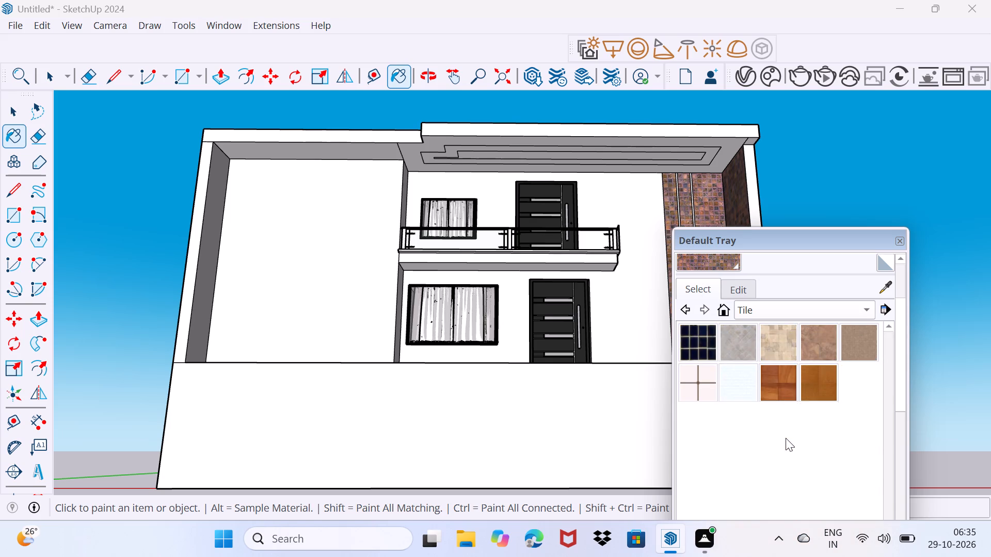
{"action": "scroll", "coordinate": [786, 438], "scroll_direction": "up", "scroll_amount": 5}
{"action": "left_click_drag", "start_coordinate": [842, 248], "coordinate": [785, 473]}
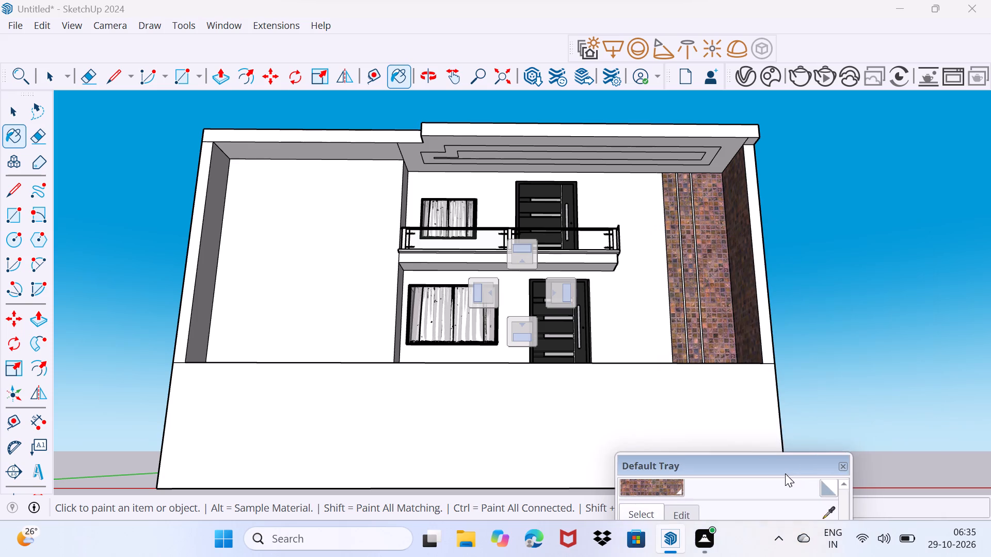
{"action": "left_click_drag", "start_coordinate": [785, 473], "coordinate": [882, 199]}
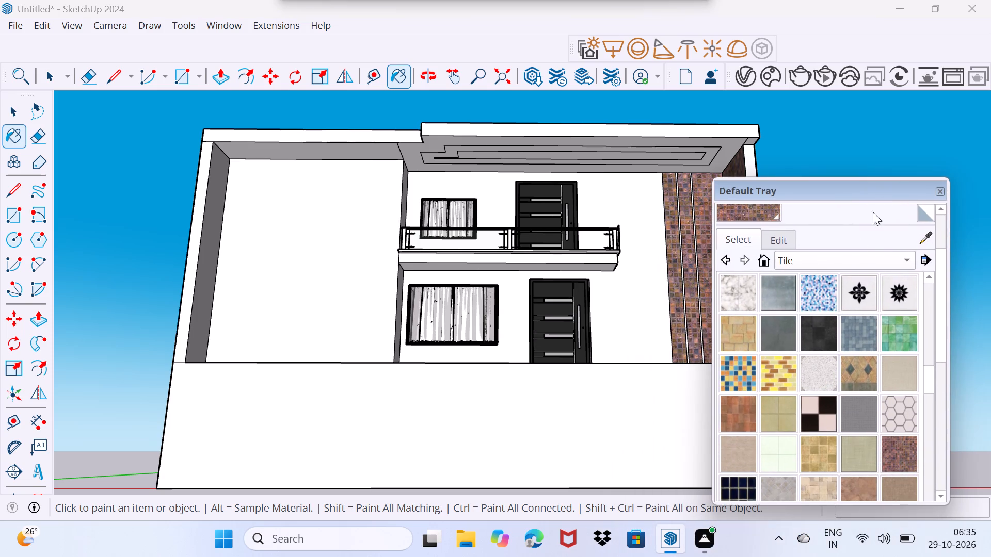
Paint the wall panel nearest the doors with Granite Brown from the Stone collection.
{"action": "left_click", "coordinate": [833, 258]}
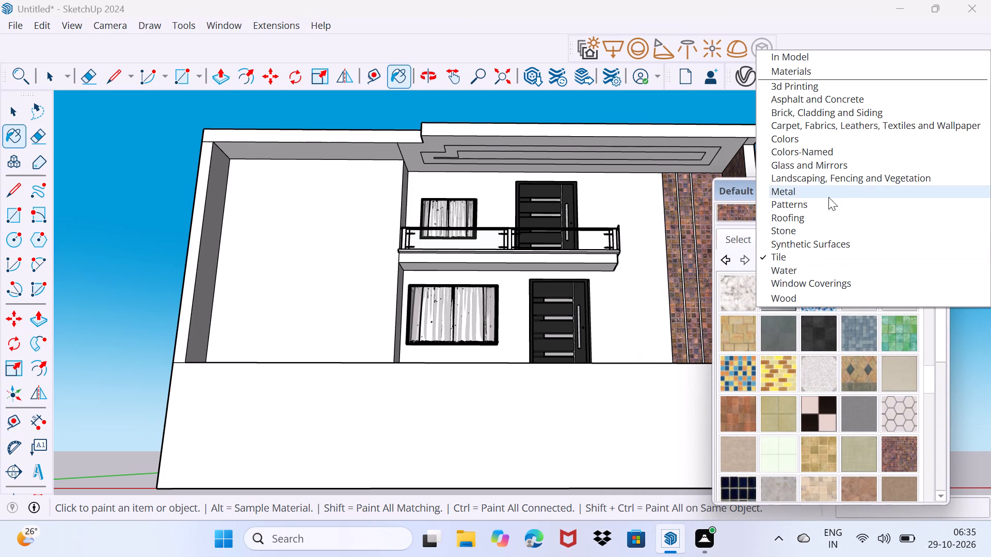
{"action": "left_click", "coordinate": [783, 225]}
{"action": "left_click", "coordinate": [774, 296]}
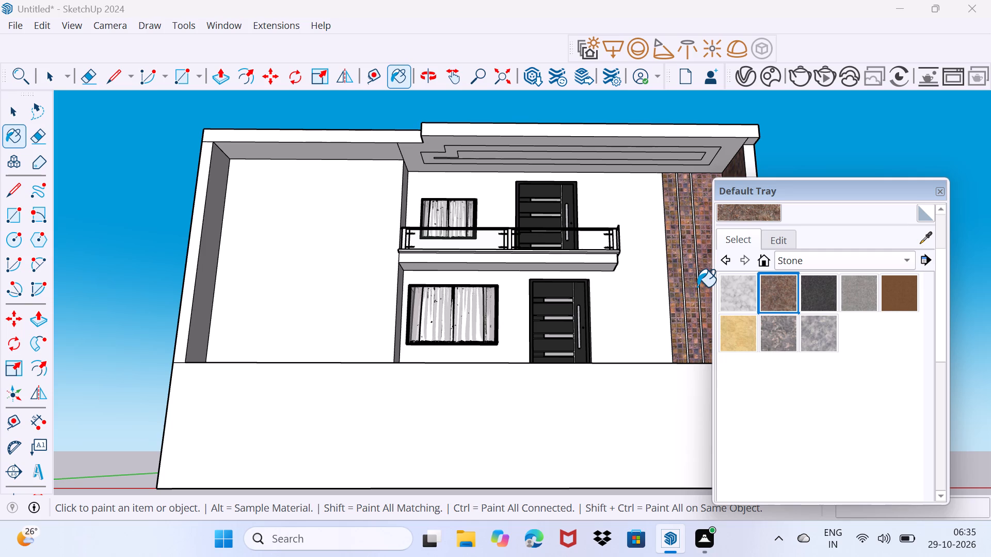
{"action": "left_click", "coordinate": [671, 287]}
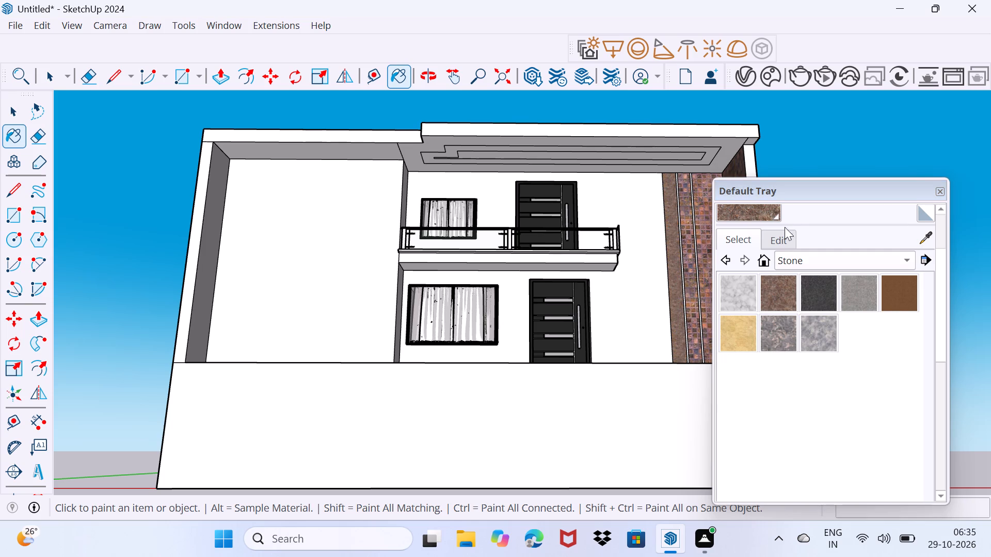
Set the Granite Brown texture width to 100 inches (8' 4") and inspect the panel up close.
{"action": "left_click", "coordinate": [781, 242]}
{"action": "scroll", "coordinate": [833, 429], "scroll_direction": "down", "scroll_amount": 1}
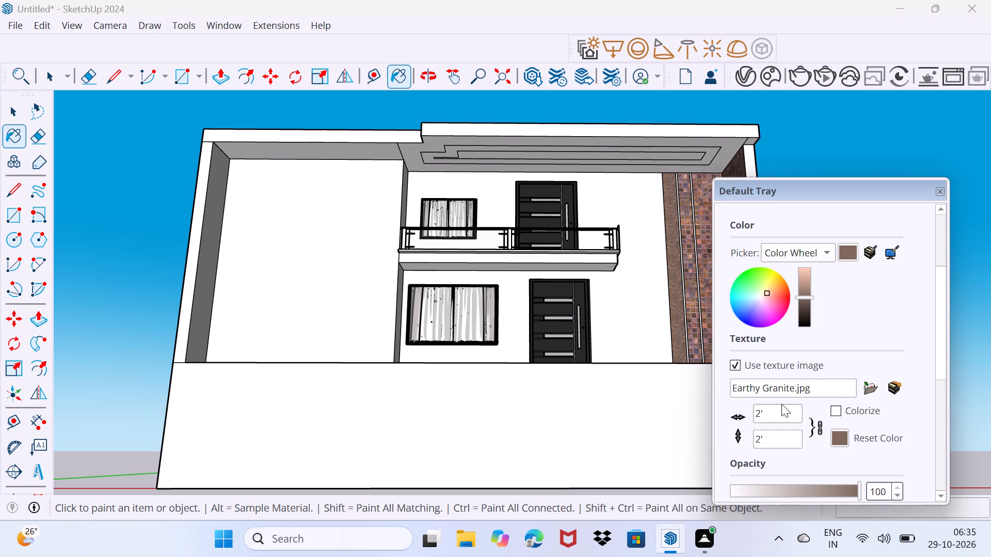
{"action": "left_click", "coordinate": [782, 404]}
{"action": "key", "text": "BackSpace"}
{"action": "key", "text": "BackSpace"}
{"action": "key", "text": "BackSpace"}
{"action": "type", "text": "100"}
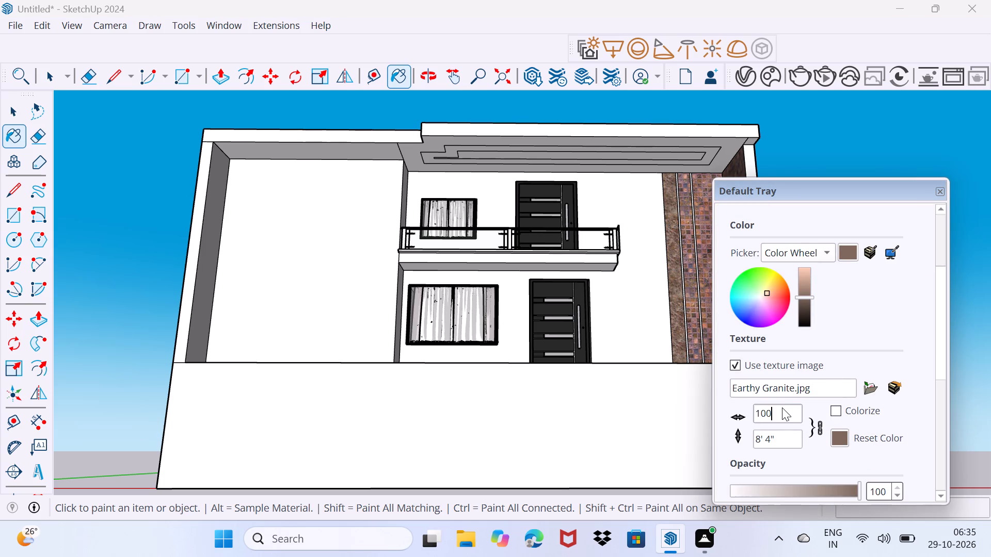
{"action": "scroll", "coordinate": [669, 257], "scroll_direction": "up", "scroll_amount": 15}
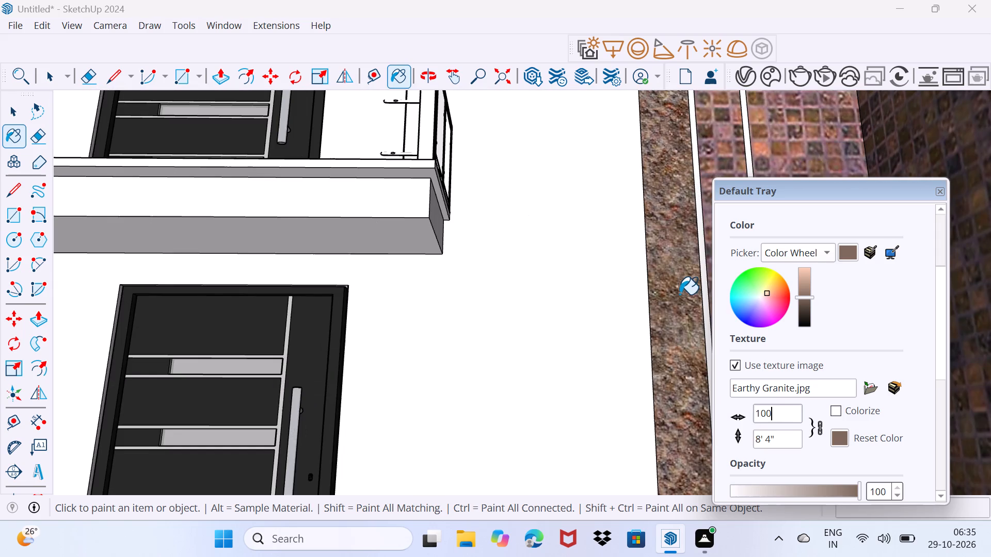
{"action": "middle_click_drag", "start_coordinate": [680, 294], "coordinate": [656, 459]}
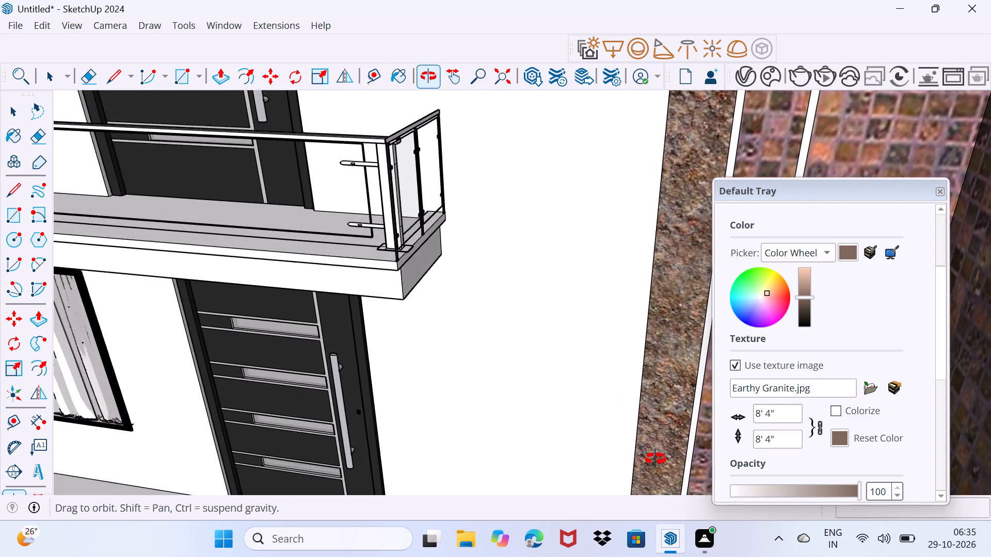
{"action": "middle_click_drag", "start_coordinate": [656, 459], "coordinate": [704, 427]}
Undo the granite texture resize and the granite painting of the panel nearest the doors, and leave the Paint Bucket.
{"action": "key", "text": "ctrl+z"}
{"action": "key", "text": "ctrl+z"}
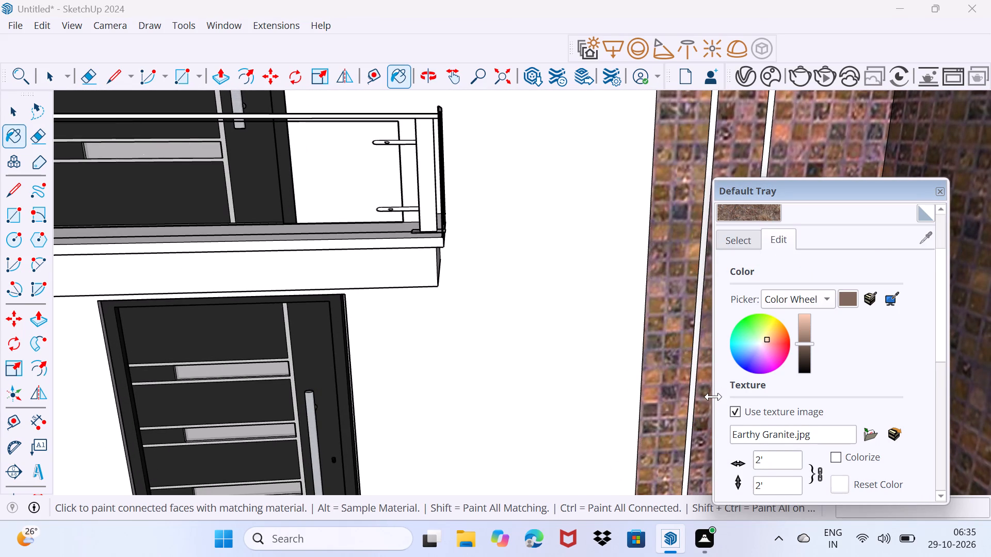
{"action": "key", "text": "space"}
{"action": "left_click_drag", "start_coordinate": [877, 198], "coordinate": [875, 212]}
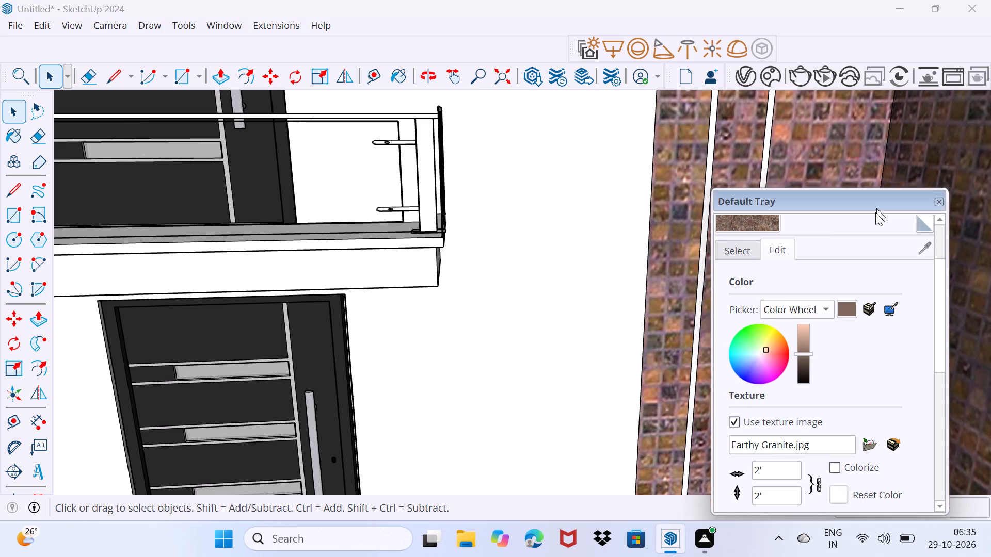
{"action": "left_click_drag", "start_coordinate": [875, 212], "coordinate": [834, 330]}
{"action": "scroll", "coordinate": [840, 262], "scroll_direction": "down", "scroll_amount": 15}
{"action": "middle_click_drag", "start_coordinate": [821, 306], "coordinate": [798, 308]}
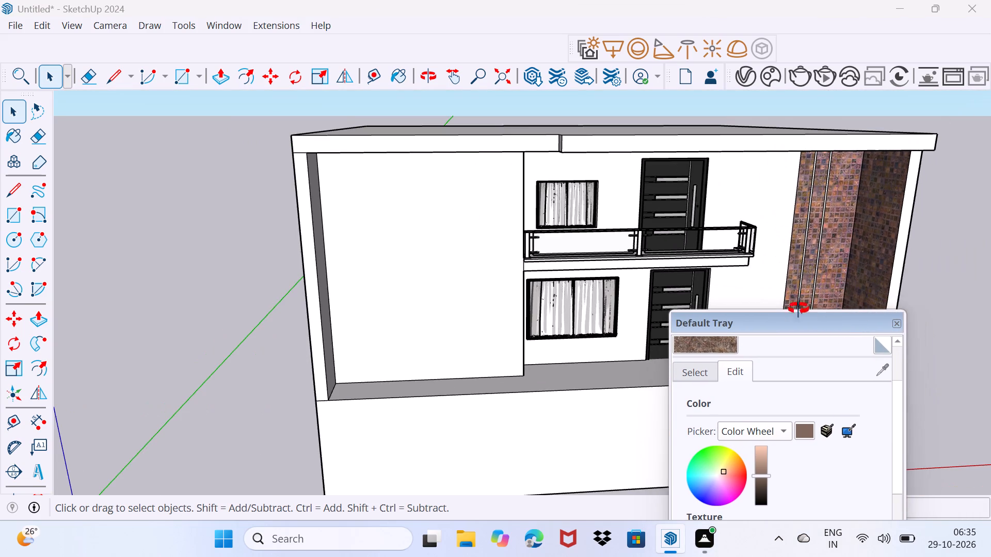
Copy the blank front wall's top edge 20' down to its base and divide the span into 20 equal horizontal strips.
{"action": "middle_click_drag", "start_coordinate": [798, 308], "coordinate": [730, 310]}
{"action": "left_click_drag", "start_coordinate": [774, 319], "coordinate": [673, 389]}
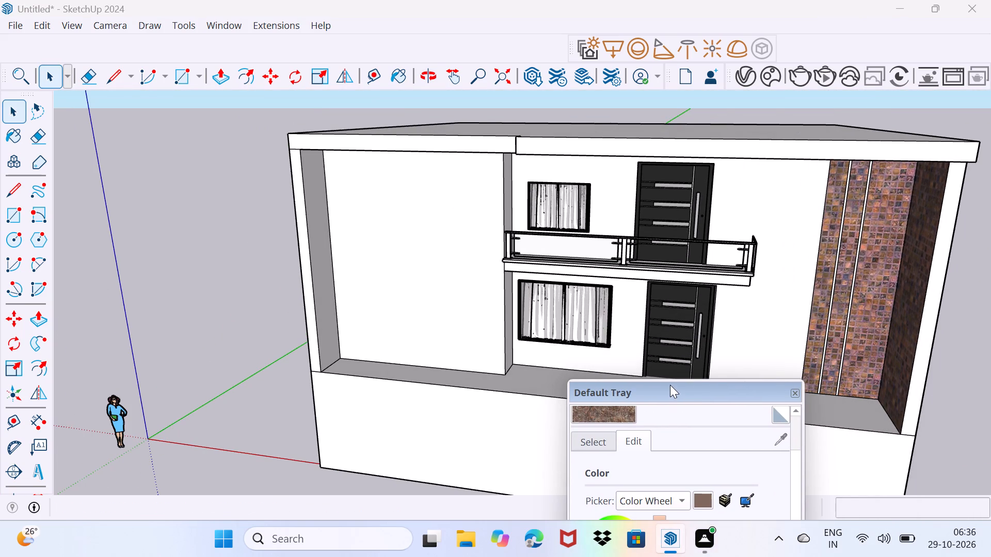
{"action": "scroll", "coordinate": [707, 375], "scroll_direction": "down", "scroll_amount": 3}
{"action": "middle_click_drag", "start_coordinate": [721, 387], "coordinate": [781, 333]}
{"action": "middle_click_drag", "start_coordinate": [659, 376], "coordinate": [750, 265]}
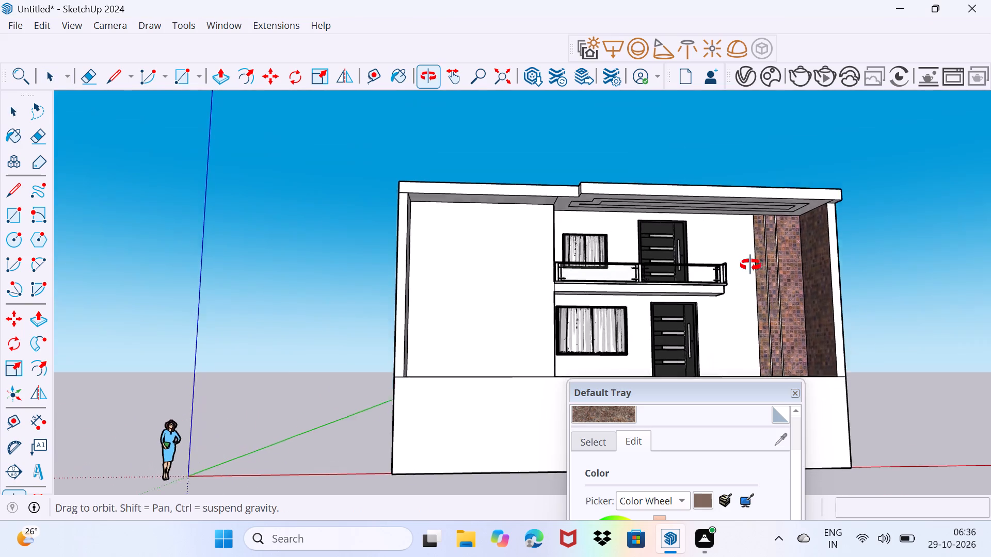
{"action": "middle_click_drag", "start_coordinate": [750, 265], "coordinate": [734, 261]}
{"action": "scroll", "coordinate": [421, 212], "scroll_direction": "up", "scroll_amount": 6}
{"action": "left_click", "coordinate": [476, 192]}
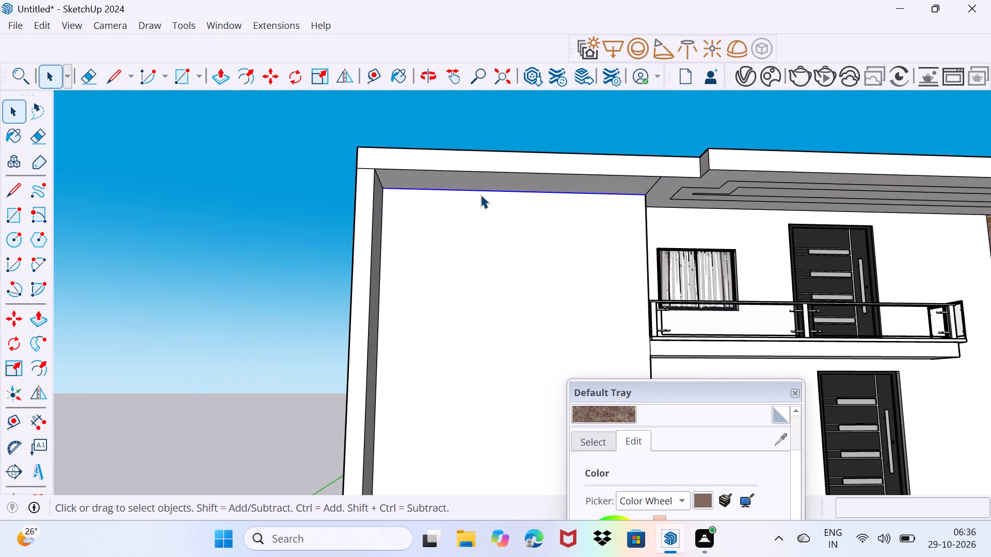
{"action": "left_click_drag", "start_coordinate": [647, 389], "coordinate": [629, 497]}
{"action": "scroll", "coordinate": [609, 321], "scroll_direction": "down", "scroll_amount": 2}
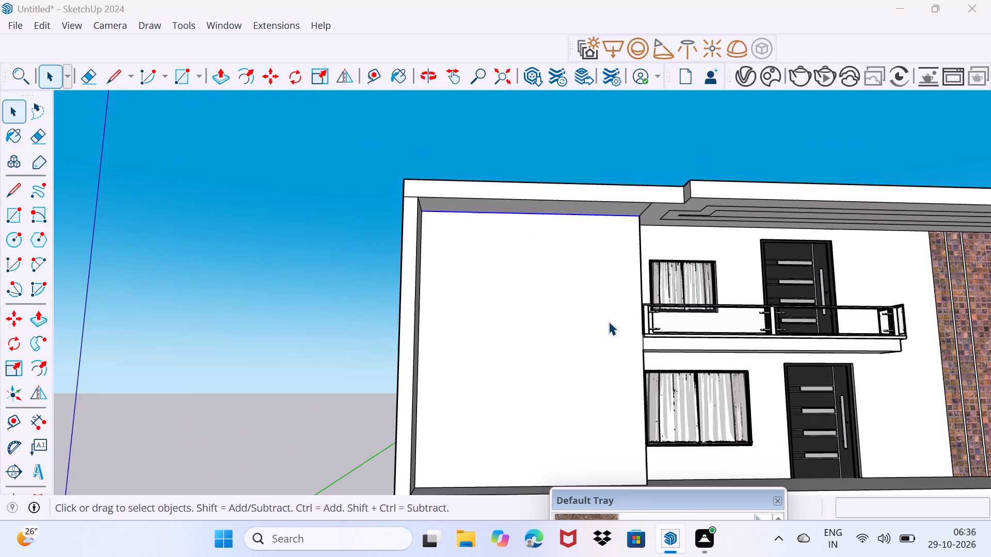
{"action": "scroll", "coordinate": [609, 323], "scroll_direction": "down", "scroll_amount": 1}
{"action": "middle_click_drag", "start_coordinate": [606, 327], "coordinate": [589, 299]}
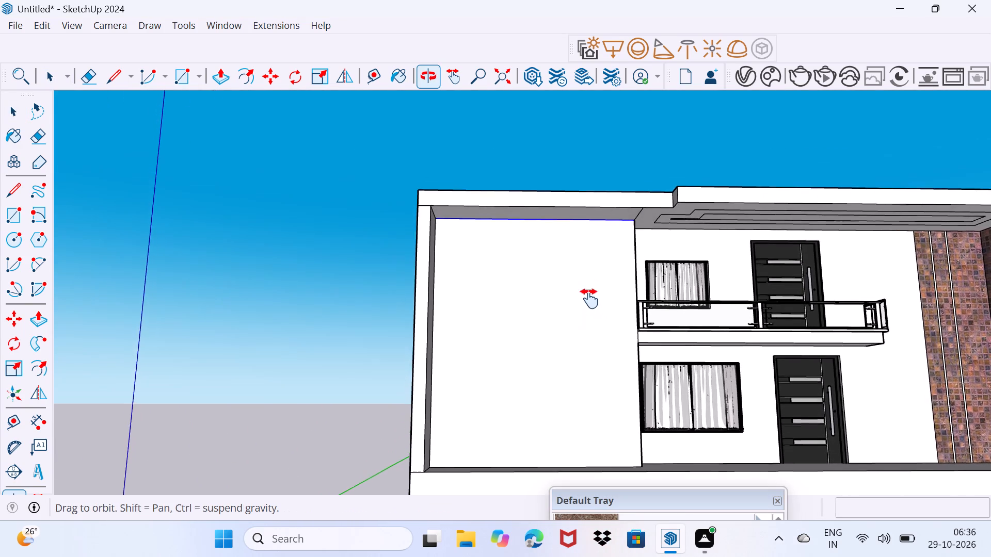
{"action": "middle_click_drag", "start_coordinate": [589, 299], "coordinate": [566, 274]}
{"action": "key", "text": "m"}
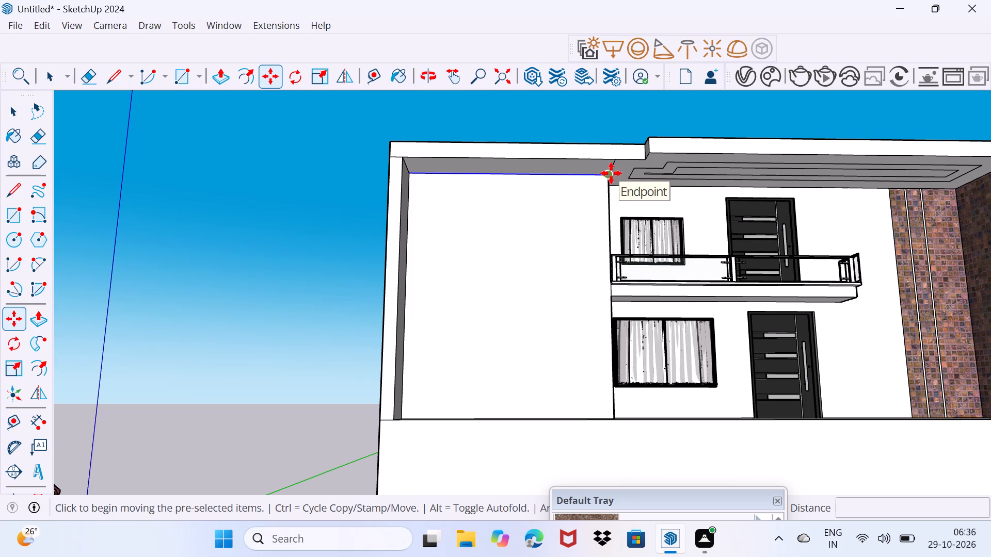
{"action": "left_click", "coordinate": [611, 173]}
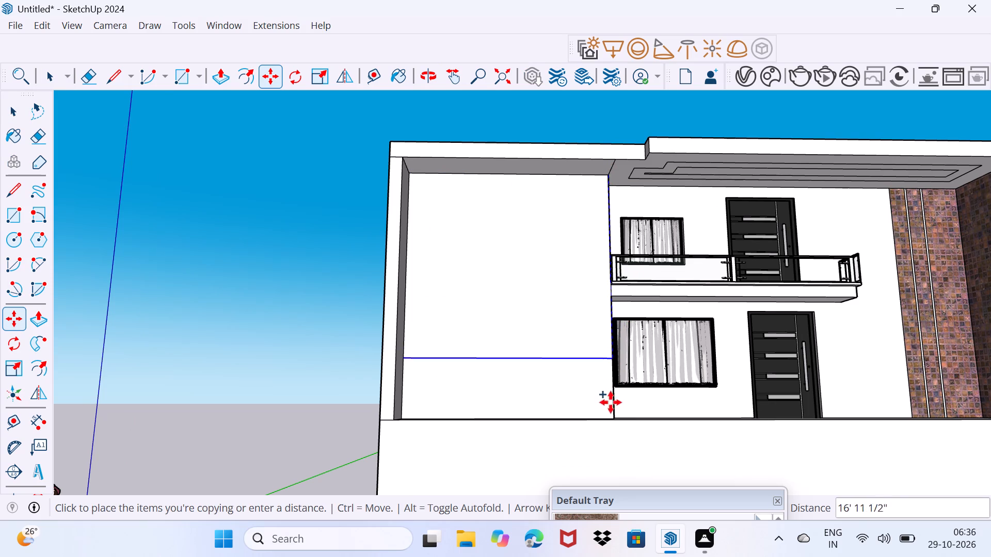
{"action": "scroll", "coordinate": [608, 414], "scroll_direction": "up", "scroll_amount": 11}
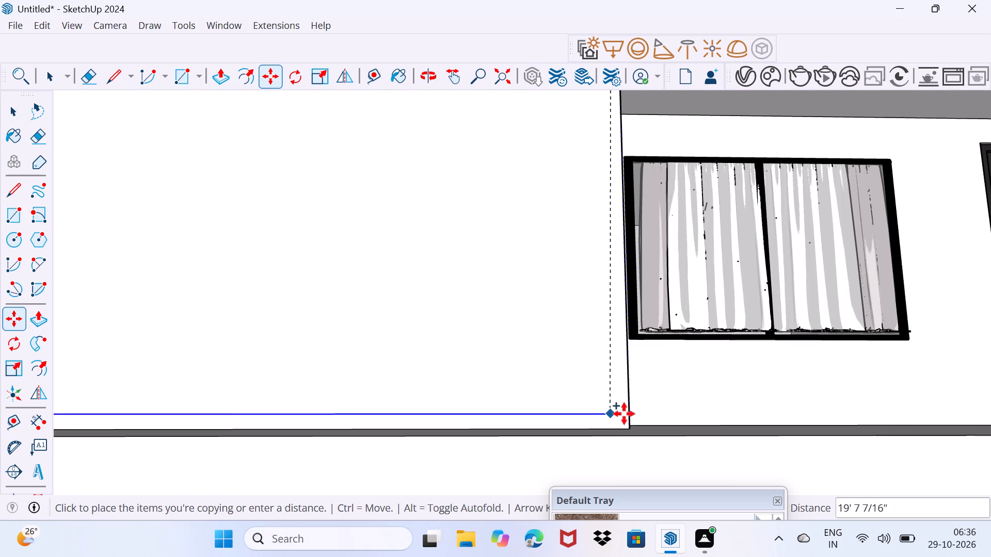
{"action": "left_click", "coordinate": [630, 427]}
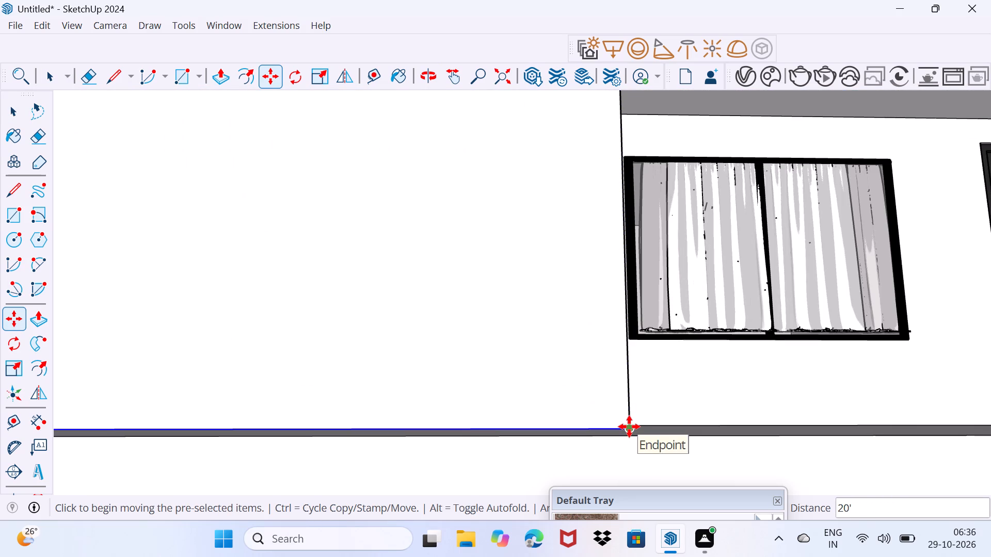
{"action": "key", "text": "slash"}
{"action": "type", "text": "20"}
{"action": "key", "text": "Return"}
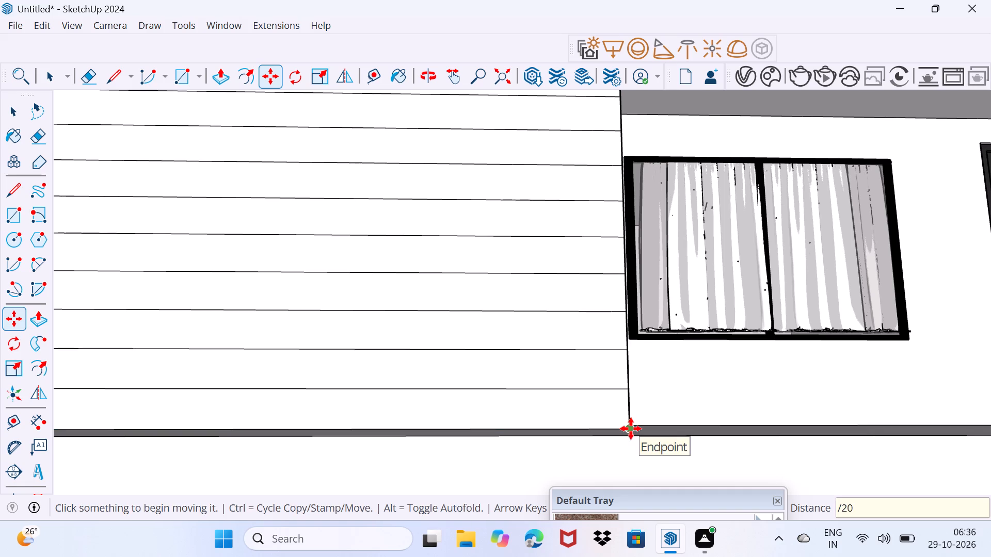
{"action": "key", "text": "space"}
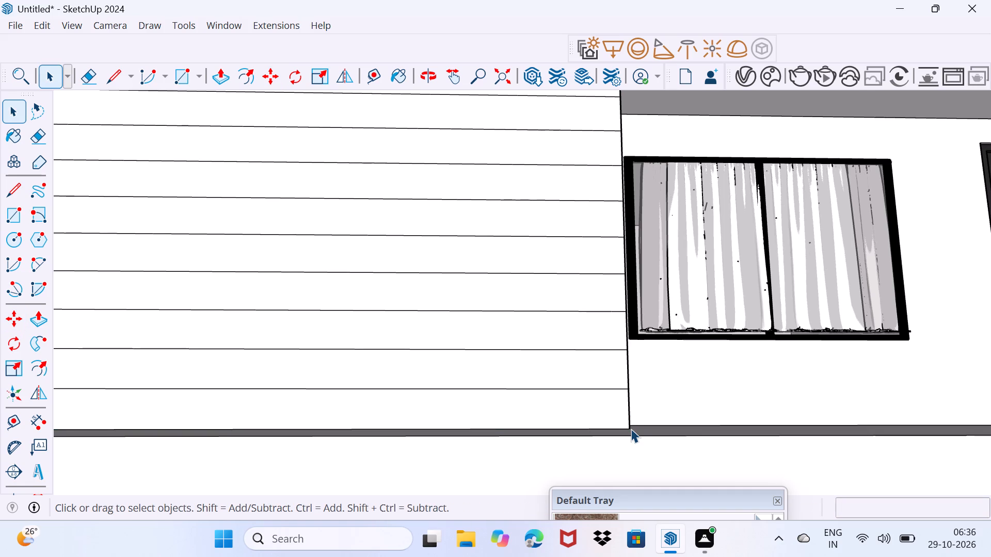
Draw a 20' vertical line from top to bottom of the striped wall, a short distance in from its edge beside the windows.
{"action": "left_click_drag", "start_coordinate": [552, 273], "coordinate": [574, 231]}
{"action": "scroll", "coordinate": [574, 190], "scroll_direction": "down", "scroll_amount": 4}
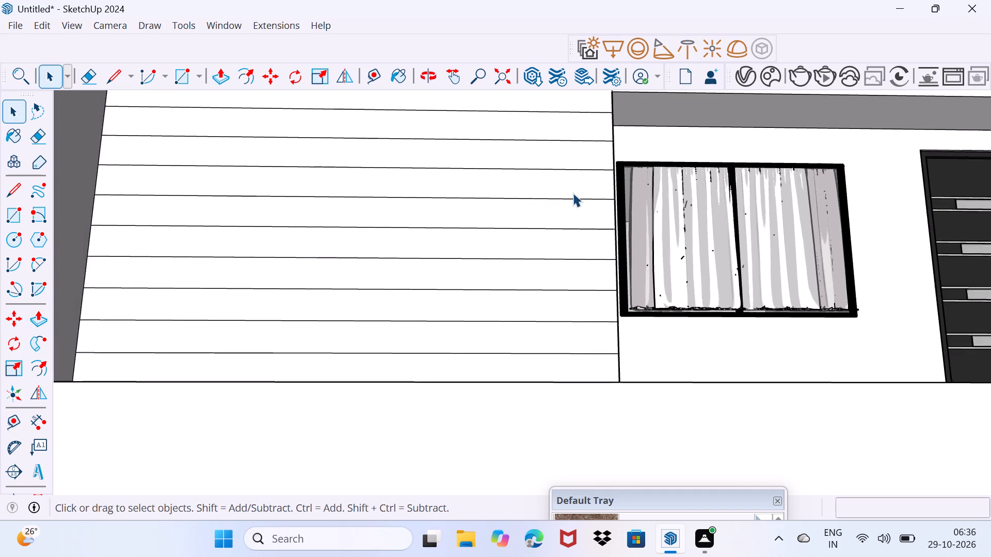
{"action": "key", "text": "l"}
{"action": "scroll", "coordinate": [478, 176], "scroll_direction": "down", "scroll_amount": 8}
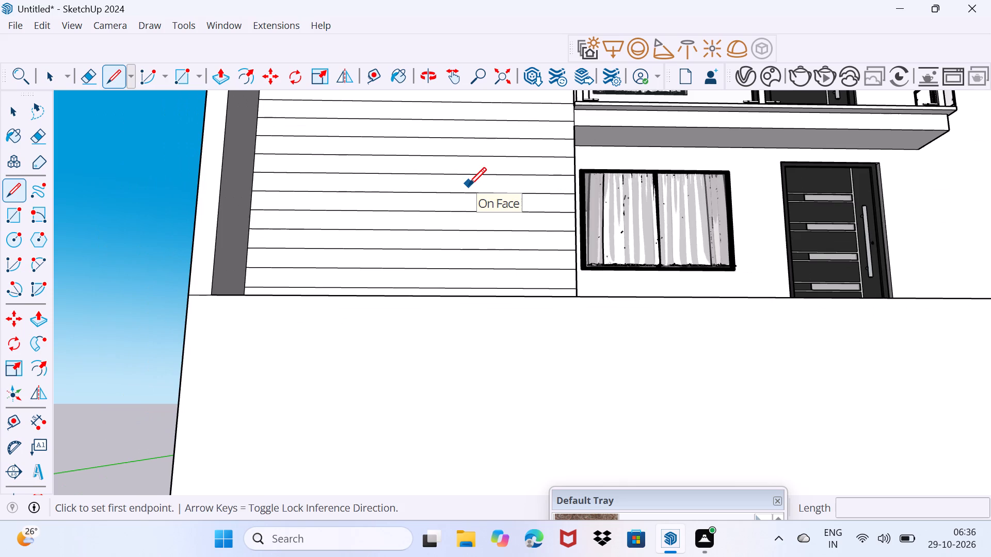
{"action": "middle_click_drag", "start_coordinate": [468, 185], "coordinate": [476, 303]}
{"action": "middle_click_drag", "start_coordinate": [474, 287], "coordinate": [474, 320]}
{"action": "scroll", "coordinate": [474, 294], "scroll_direction": "down", "scroll_amount": 1, "text": "shift"}
{"action": "scroll", "coordinate": [474, 320], "scroll_direction": "down", "scroll_amount": 1}
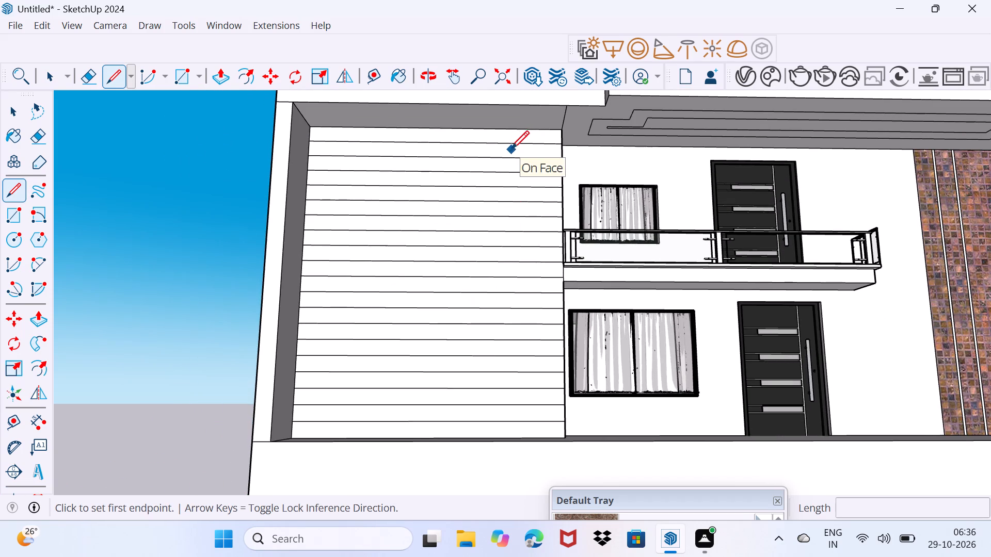
{"action": "left_click", "coordinate": [516, 127]}
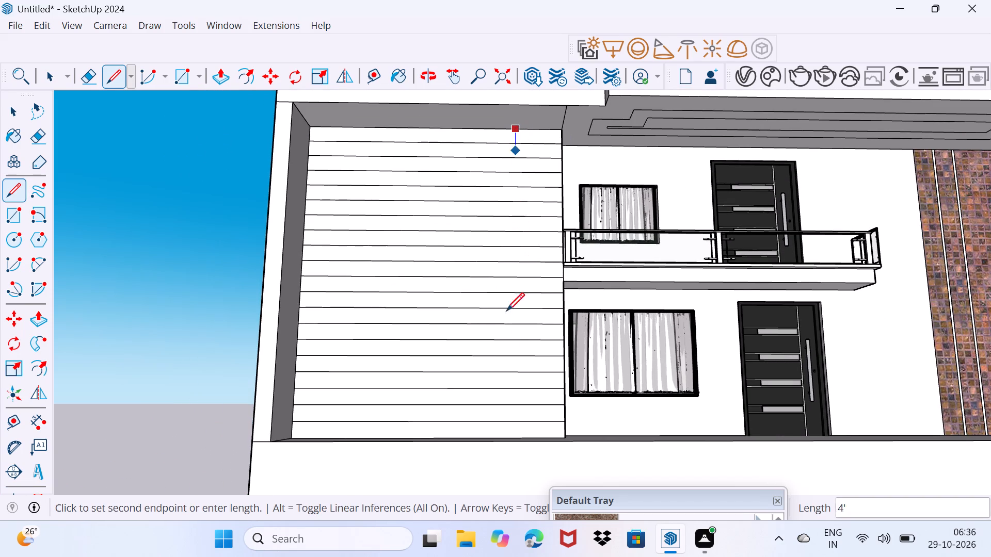
{"action": "left_click", "coordinate": [520, 432]}
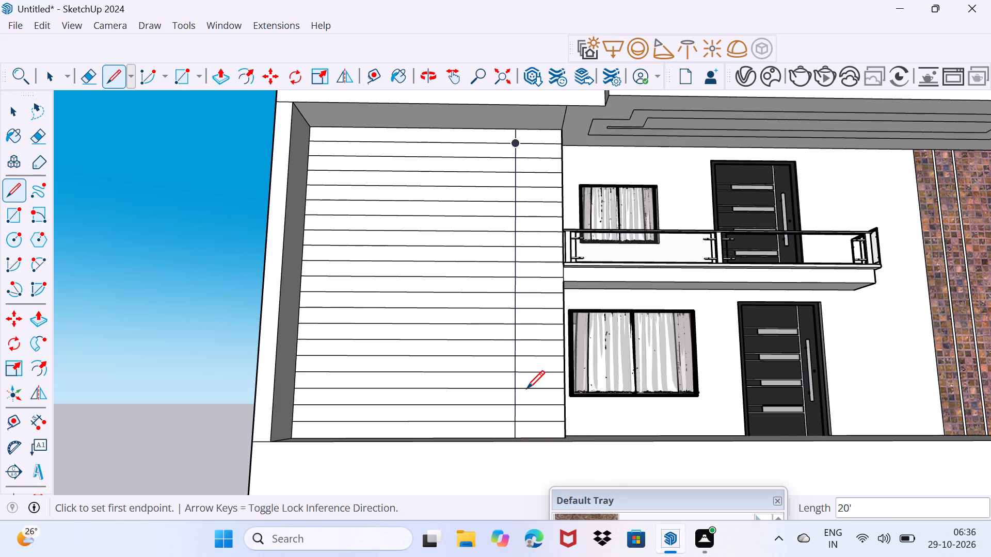
{"action": "key", "text": "space"}
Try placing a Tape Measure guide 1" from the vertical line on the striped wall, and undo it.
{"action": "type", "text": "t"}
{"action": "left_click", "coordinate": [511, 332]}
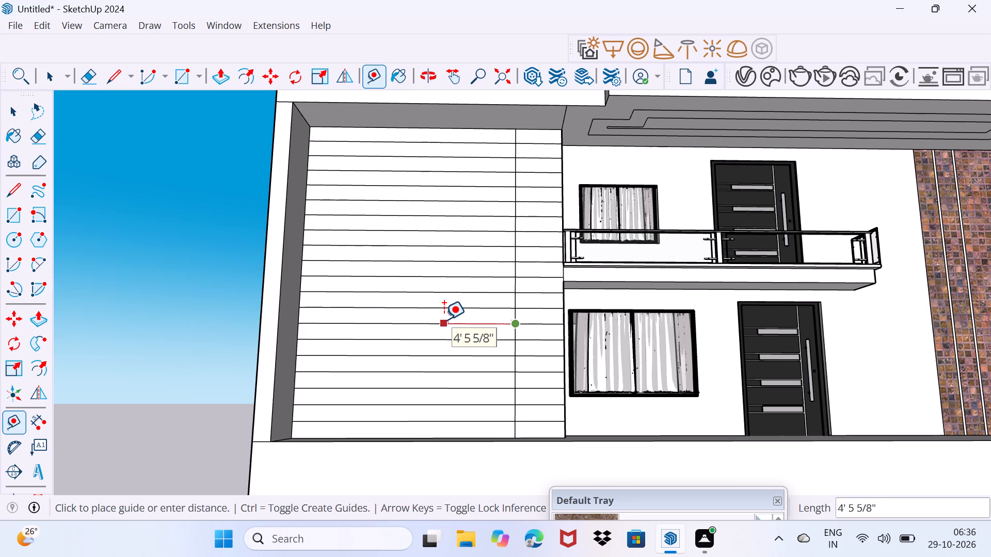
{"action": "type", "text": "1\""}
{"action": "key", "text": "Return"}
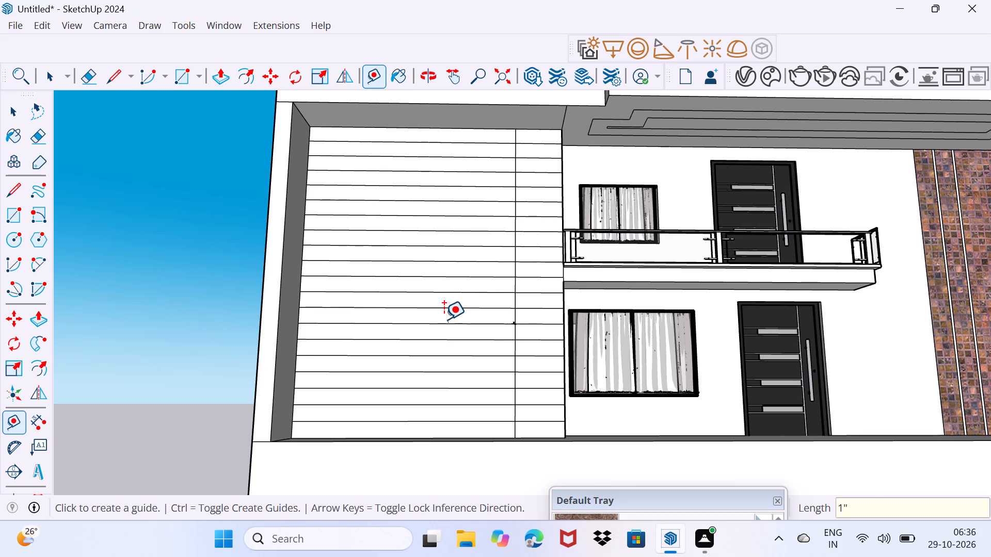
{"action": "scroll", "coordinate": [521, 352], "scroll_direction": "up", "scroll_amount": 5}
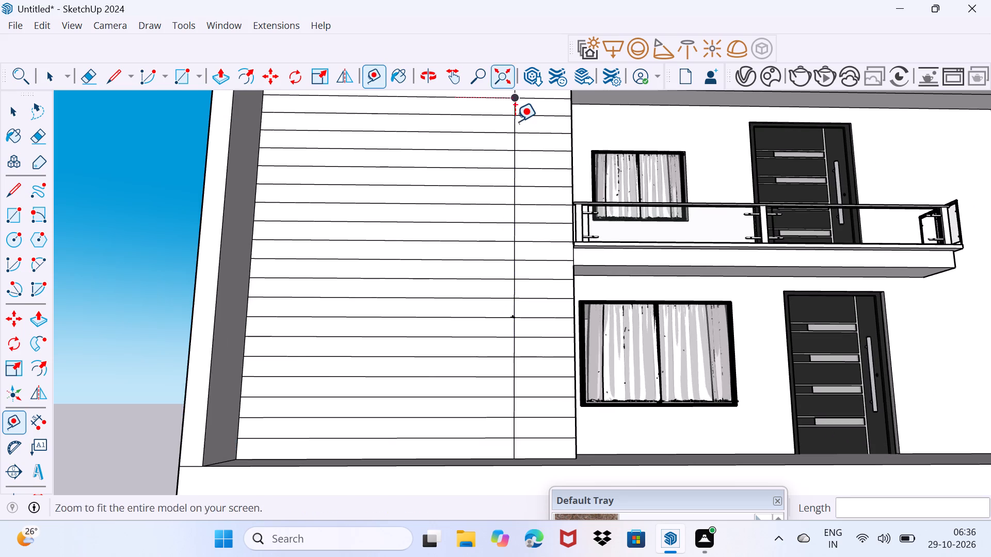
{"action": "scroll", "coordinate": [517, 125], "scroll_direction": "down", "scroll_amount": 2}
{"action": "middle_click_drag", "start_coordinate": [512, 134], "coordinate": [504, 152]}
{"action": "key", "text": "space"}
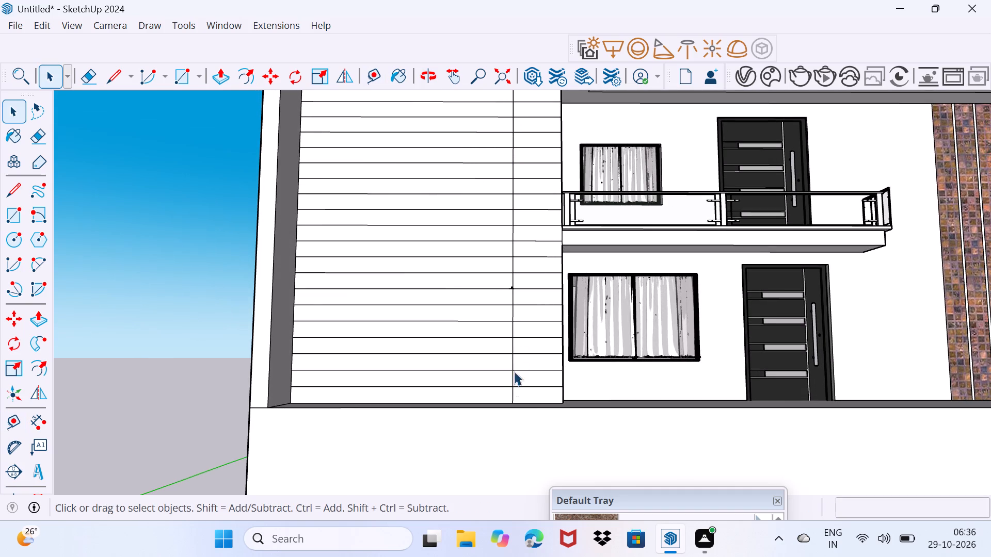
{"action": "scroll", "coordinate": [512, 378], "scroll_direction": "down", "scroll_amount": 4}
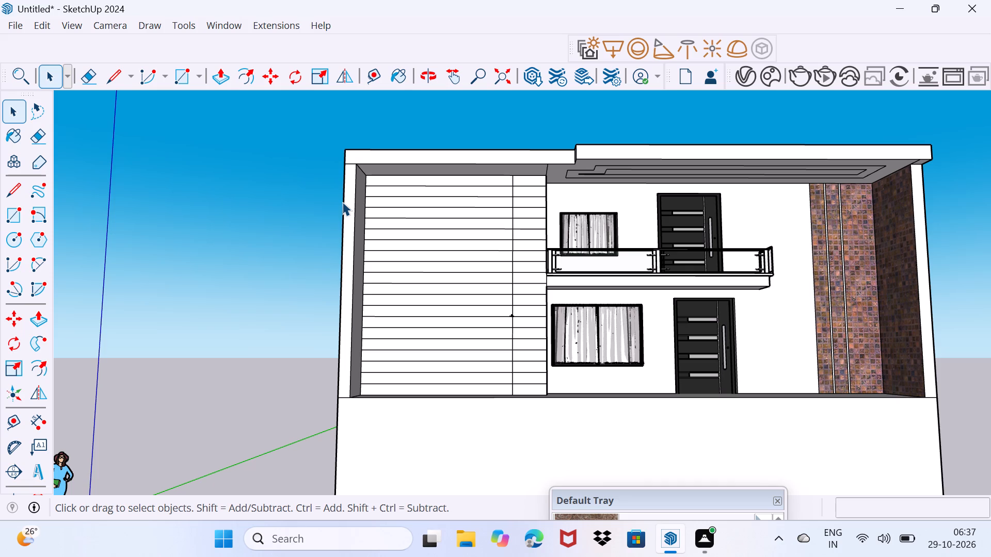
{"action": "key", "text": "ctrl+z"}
Draw a second 20' vertical line down the striped wall, near its outer edge away from the windows.
{"action": "key", "text": "l"}
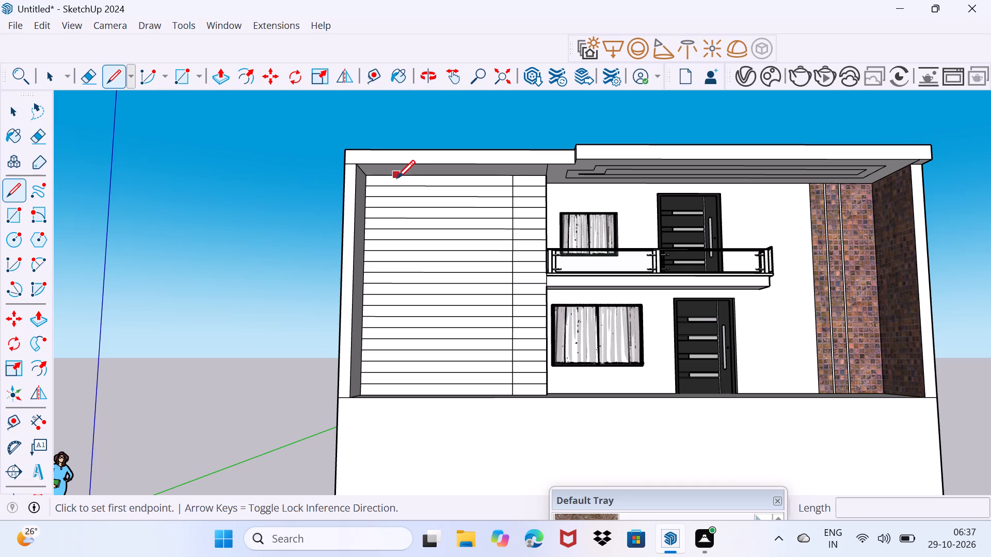
{"action": "left_click", "coordinate": [393, 178]}
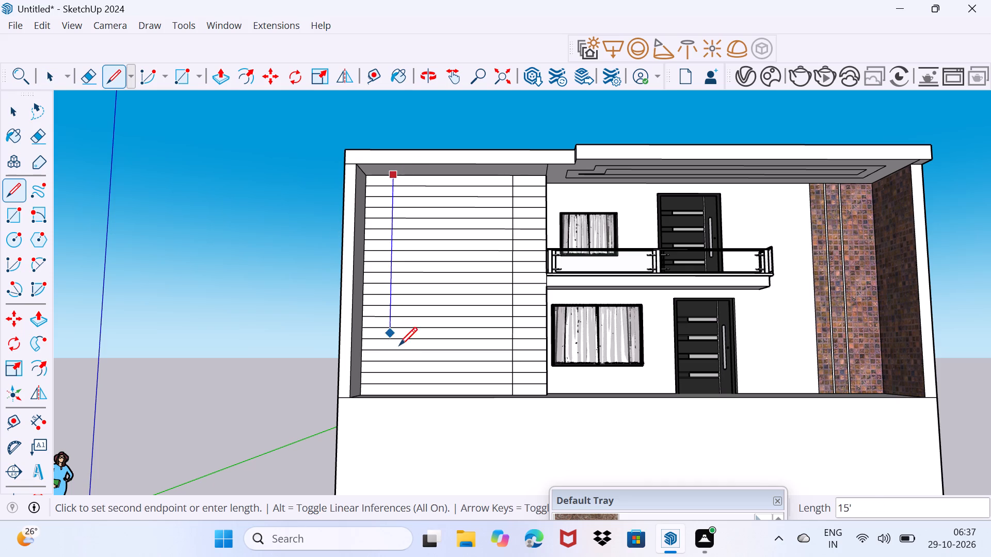
{"action": "left_click", "coordinate": [394, 391]}
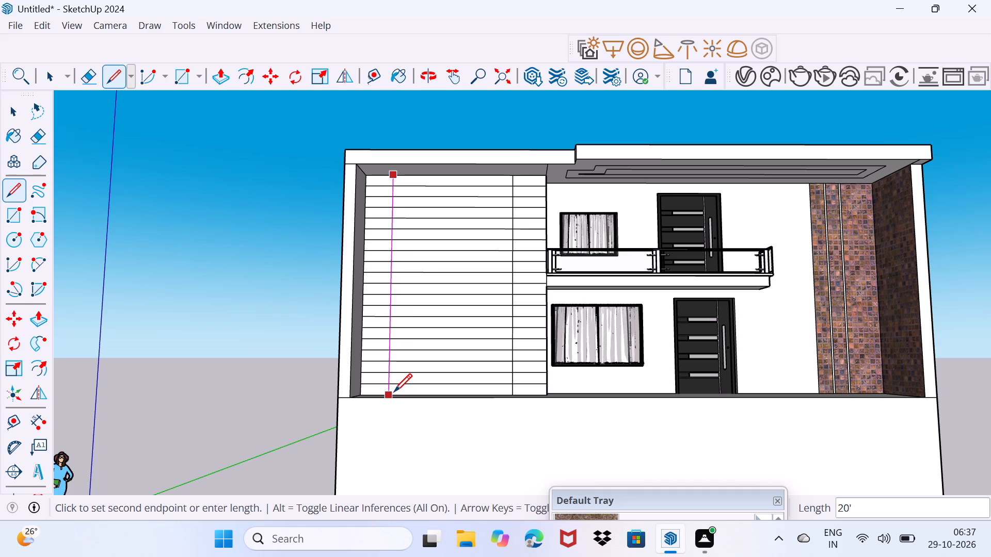
{"action": "key", "text": "space"}
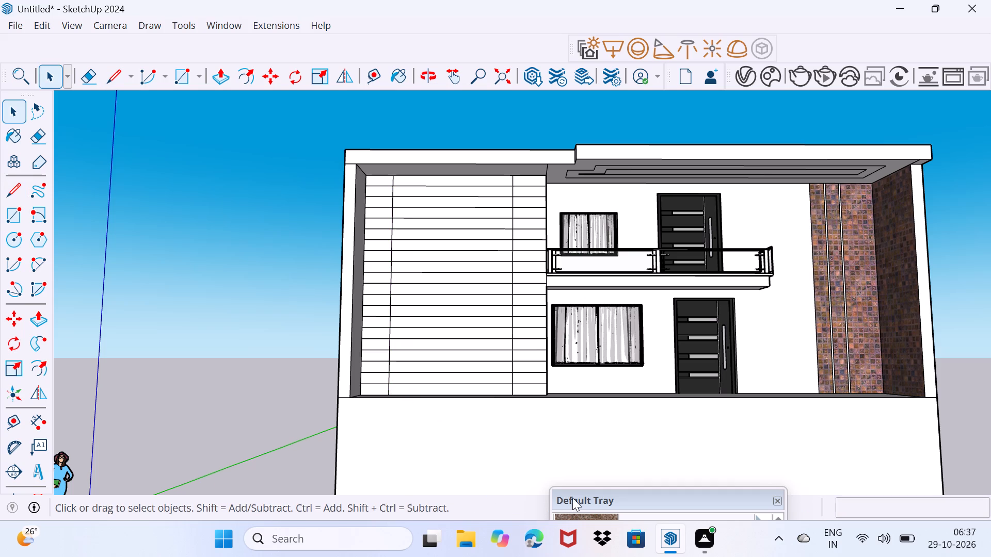
Paint all the strip segments between the two vertical lines on the striped wall with the dark brown material from the Wood collection.
{"action": "left_click_drag", "start_coordinate": [572, 498], "coordinate": [624, 270]}
{"action": "left_click", "coordinate": [658, 323]}
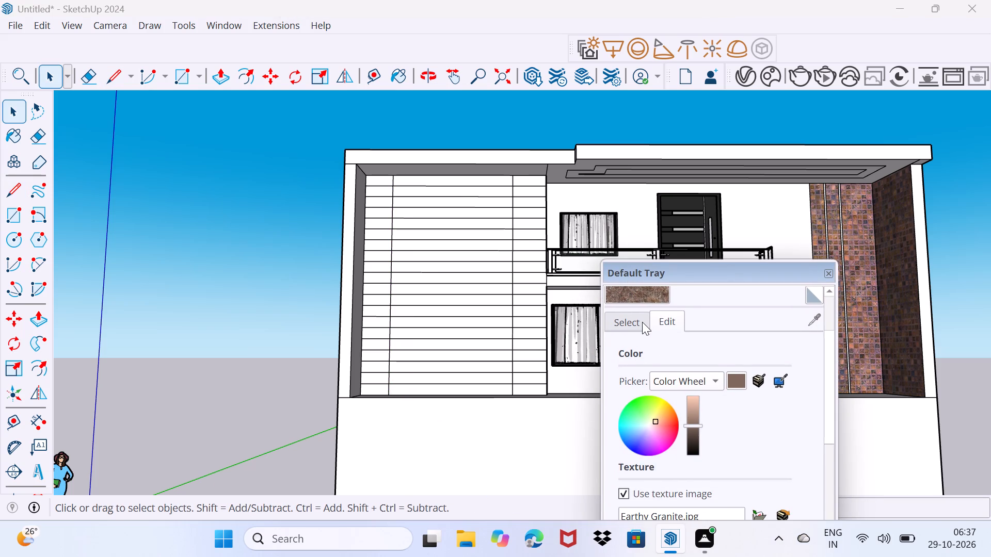
{"action": "left_click", "coordinate": [642, 322]}
{"action": "left_click", "coordinate": [709, 343]}
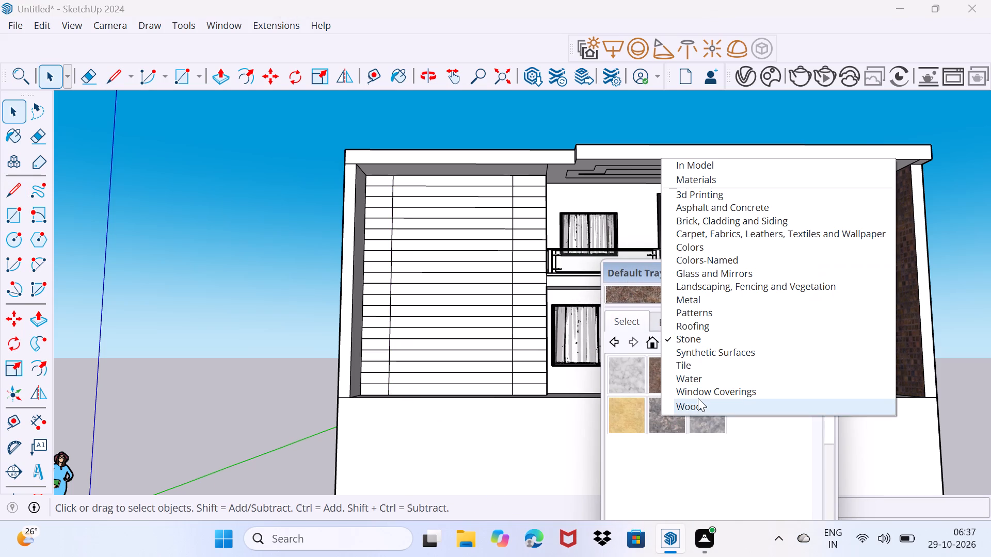
{"action": "left_click", "coordinate": [698, 403]}
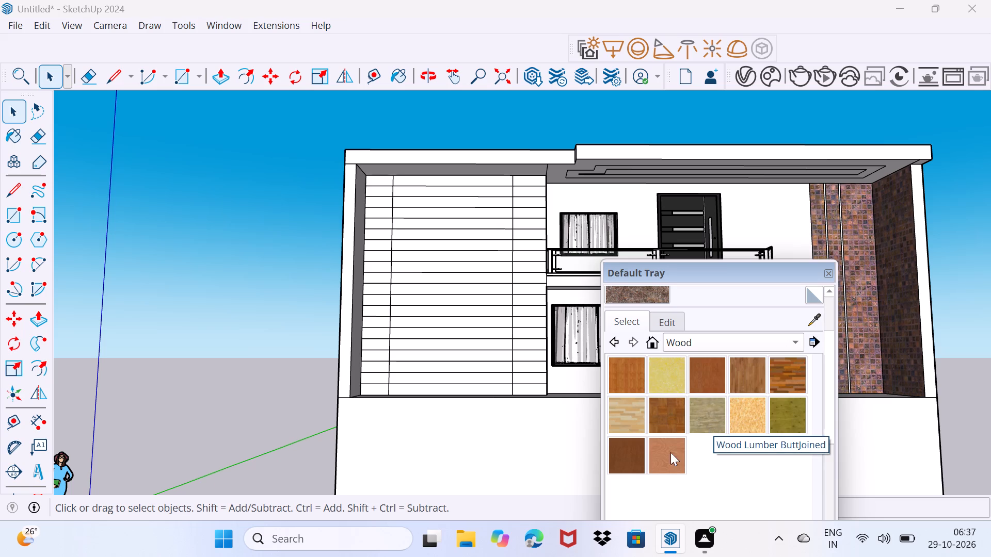
{"action": "left_click", "coordinate": [622, 460]}
{"action": "left_click_drag", "start_coordinate": [669, 275], "coordinate": [664, 315]}
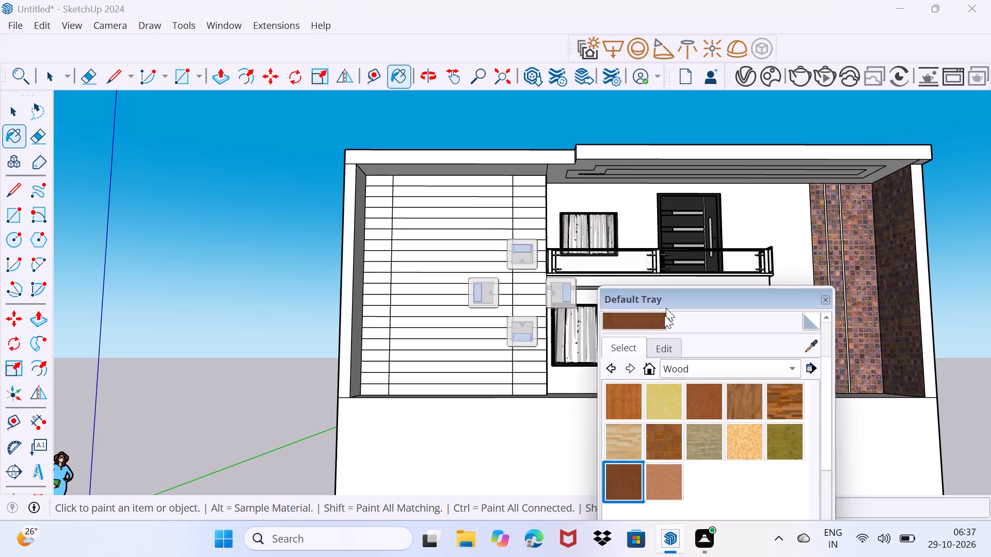
{"action": "left_click_drag", "start_coordinate": [664, 315], "coordinate": [656, 437]}
{"action": "scroll", "coordinate": [465, 368], "scroll_direction": "up", "scroll_amount": 3}
{"action": "scroll", "coordinate": [465, 368], "scroll_direction": "down", "scroll_amount": 1}
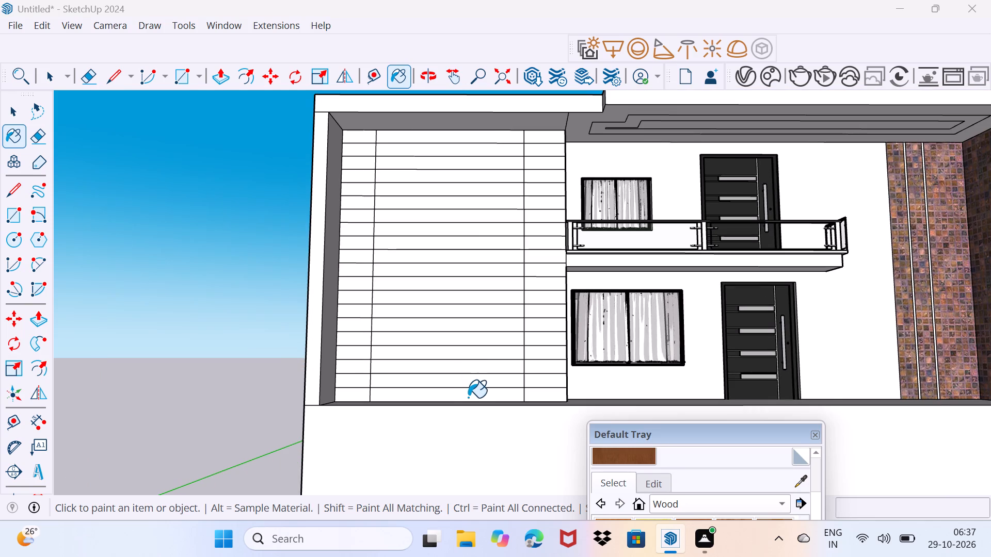
{"action": "left_click", "coordinate": [470, 390]}
{"action": "left_click", "coordinate": [470, 383]}
{"action": "left_click", "coordinate": [471, 368]}
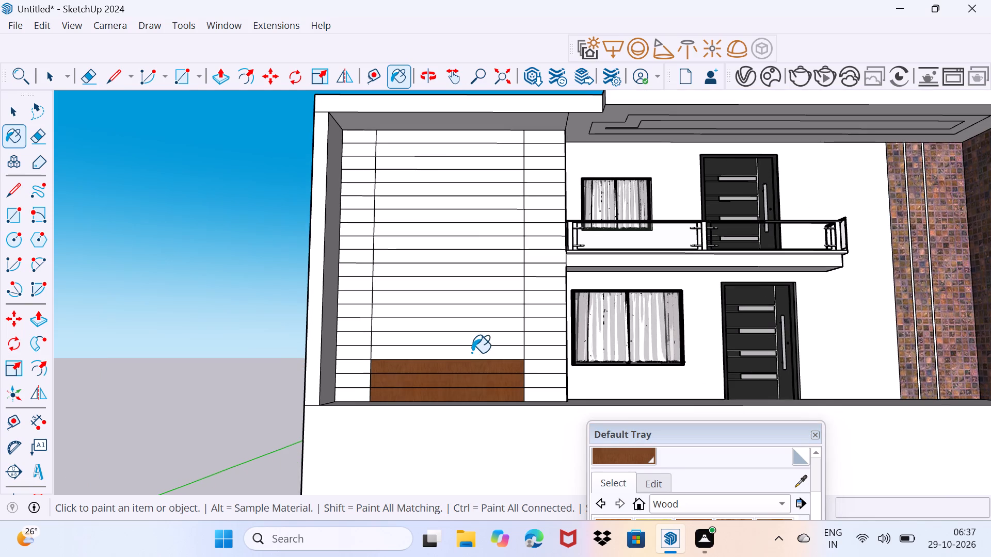
{"action": "left_click", "coordinate": [472, 352]}
{"action": "left_click", "coordinate": [472, 340]}
{"action": "left_click", "coordinate": [473, 329]}
{"action": "left_click", "coordinate": [477, 315]}
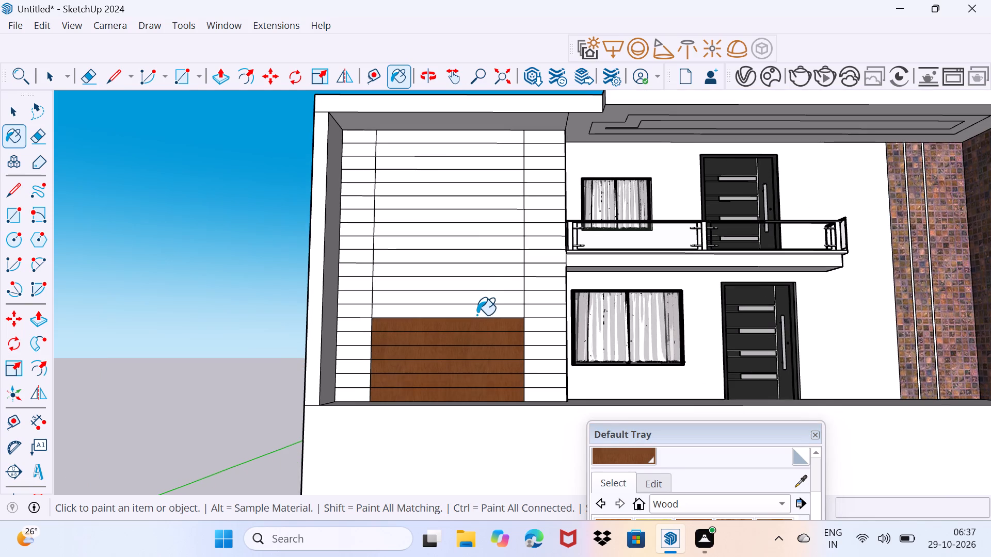
{"action": "left_click", "coordinate": [481, 287]}
{"action": "left_click", "coordinate": [479, 296]}
{"action": "left_click", "coordinate": [483, 276]}
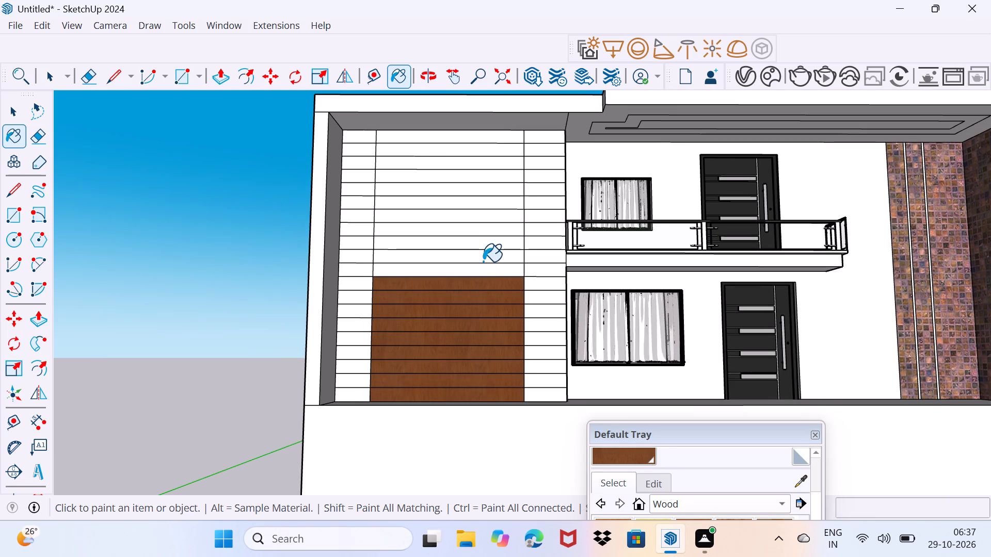
{"action": "left_click", "coordinate": [483, 261]}
{"action": "left_click", "coordinate": [476, 272]}
{"action": "left_click", "coordinate": [482, 247]}
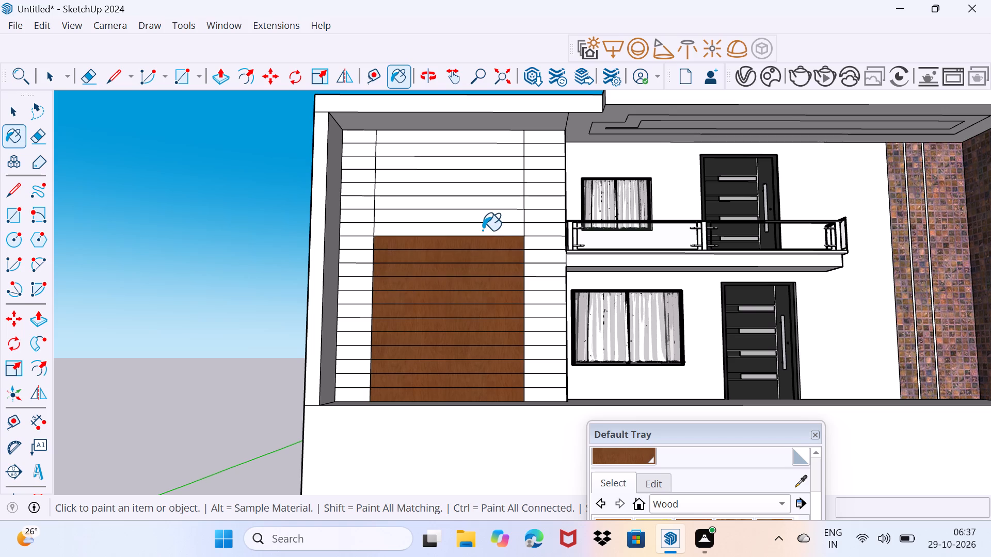
{"action": "left_click", "coordinate": [483, 231]}
{"action": "left_click", "coordinate": [485, 222]}
{"action": "left_click", "coordinate": [487, 205]}
{"action": "left_click", "coordinate": [488, 196]}
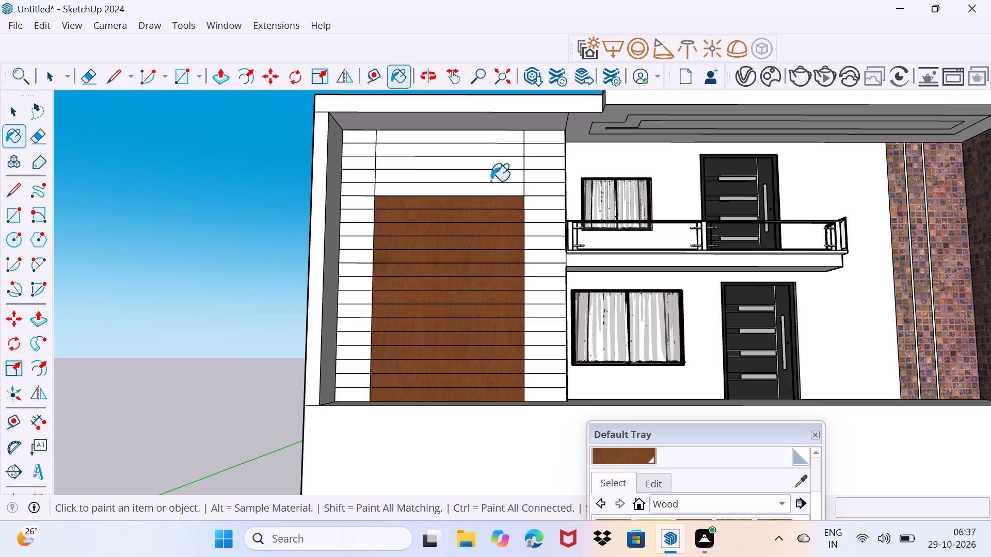
{"action": "left_click", "coordinate": [491, 181]}
{"action": "left_click", "coordinate": [491, 187]}
{"action": "left_click", "coordinate": [494, 173]}
{"action": "left_click", "coordinate": [496, 161]}
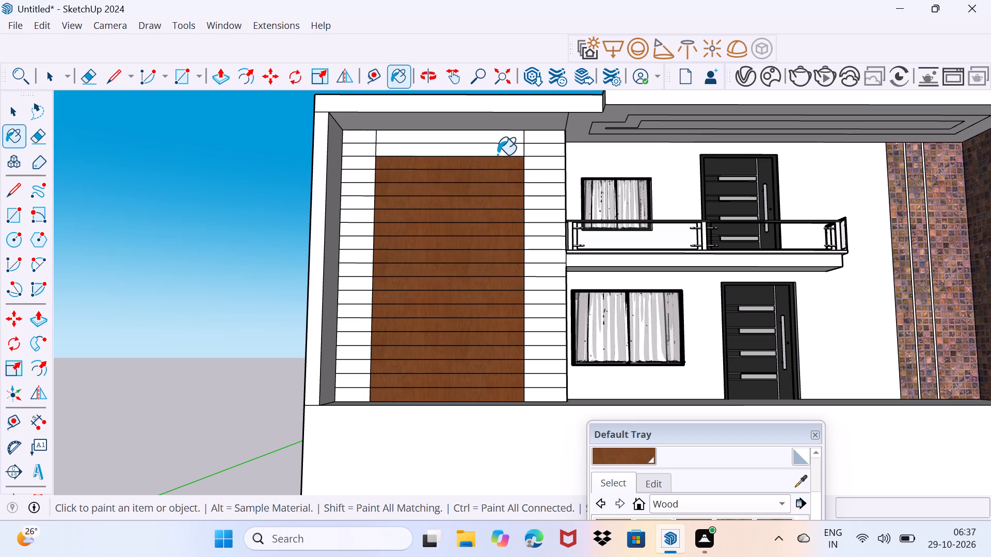
{"action": "left_click", "coordinate": [498, 155]}
{"action": "left_click", "coordinate": [502, 134]}
Paint the column of short strip segments beside the windows with the same dark brown wood, from top to bottom.
{"action": "left_click", "coordinate": [539, 139]}
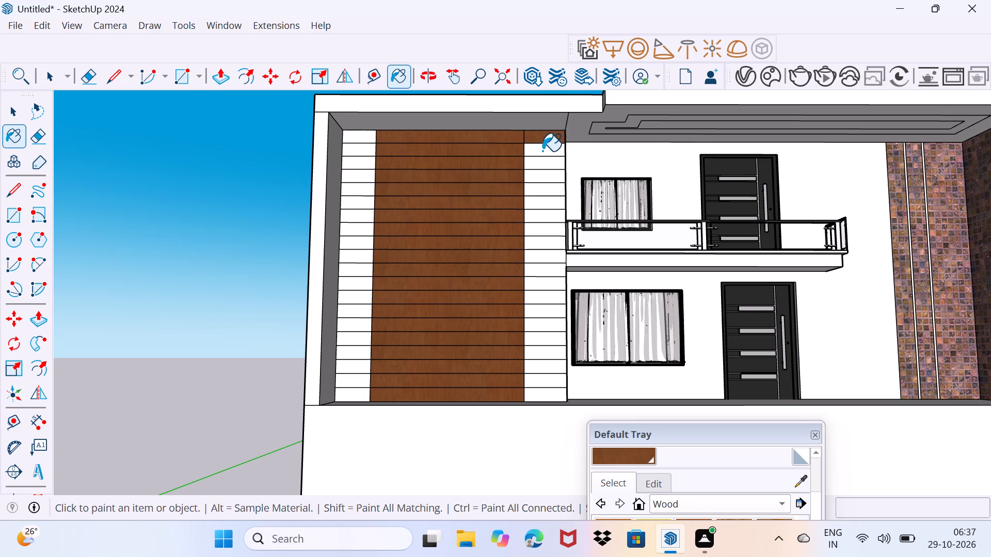
{"action": "left_click", "coordinate": [542, 151]}
{"action": "left_click", "coordinate": [545, 166]}
{"action": "left_click", "coordinate": [543, 181]}
{"action": "left_click", "coordinate": [544, 193]}
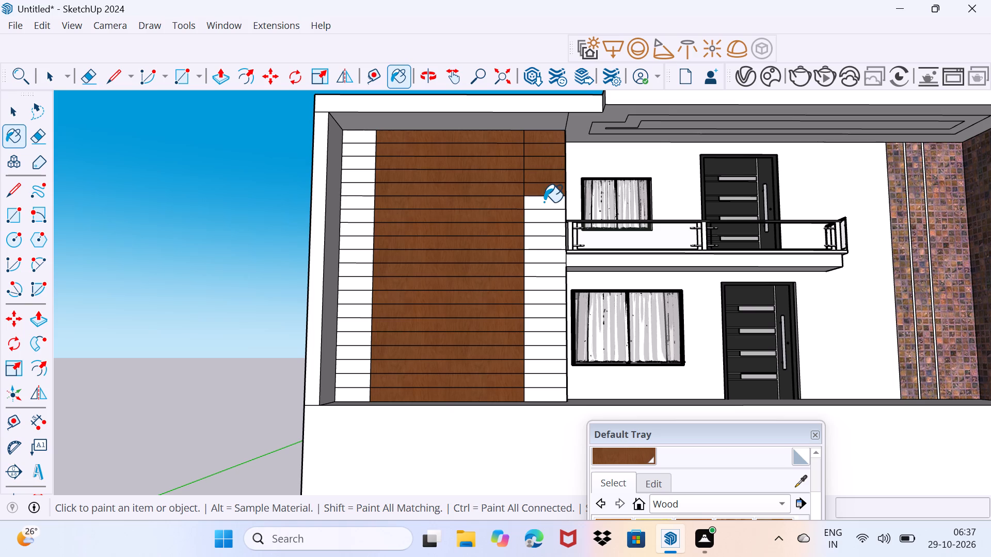
{"action": "left_click", "coordinate": [544, 204]}
{"action": "left_click", "coordinate": [544, 212]}
{"action": "left_click", "coordinate": [544, 224]}
{"action": "left_click", "coordinate": [545, 238]}
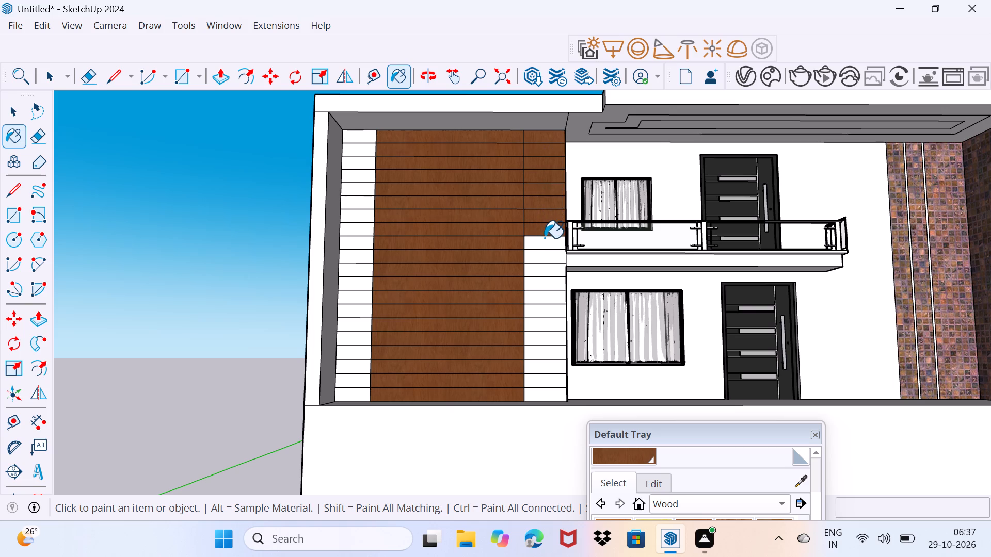
{"action": "left_click", "coordinate": [547, 251]}
{"action": "left_click", "coordinate": [547, 255]}
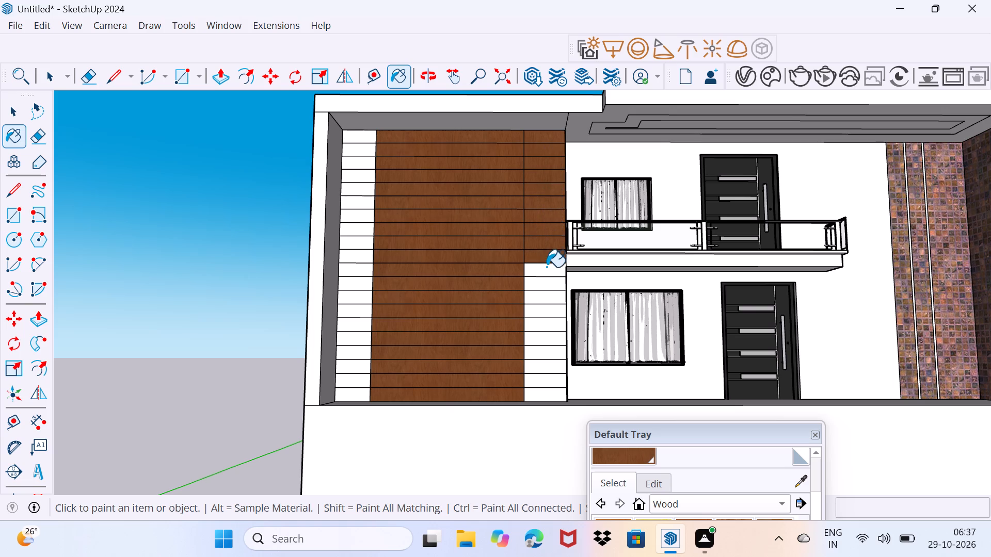
{"action": "left_click", "coordinate": [547, 267]}
{"action": "left_click", "coordinate": [547, 287]}
{"action": "left_click", "coordinate": [547, 304]}
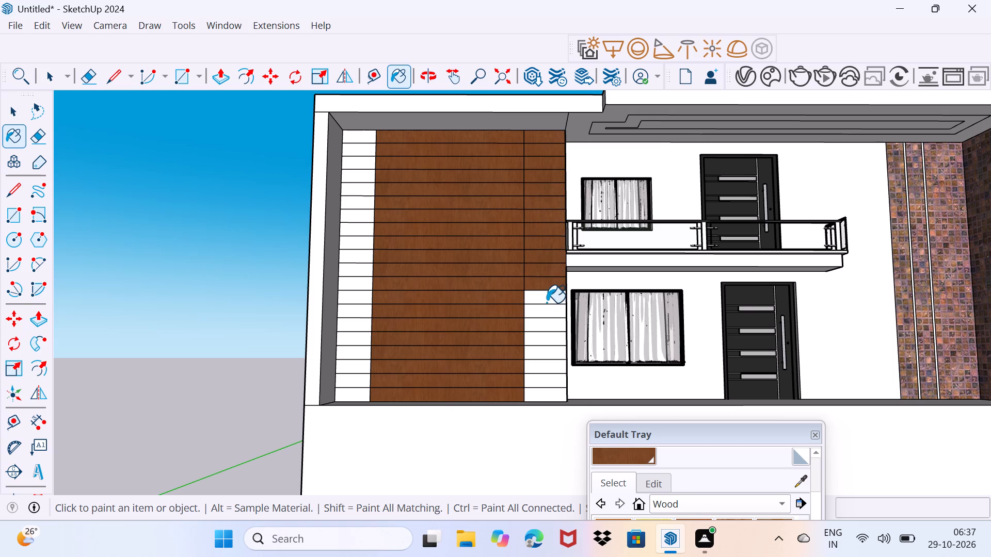
{"action": "left_click", "coordinate": [547, 303]}
{"action": "left_click", "coordinate": [547, 311]}
{"action": "left_click", "coordinate": [548, 323]}
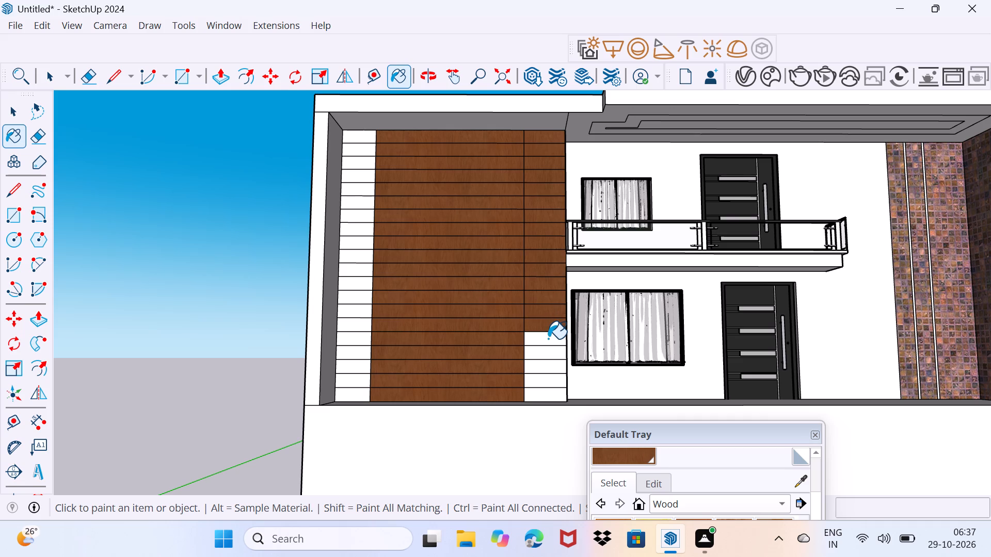
{"action": "left_click", "coordinate": [548, 339]}
{"action": "left_click", "coordinate": [547, 353]}
{"action": "left_click", "coordinate": [548, 361]}
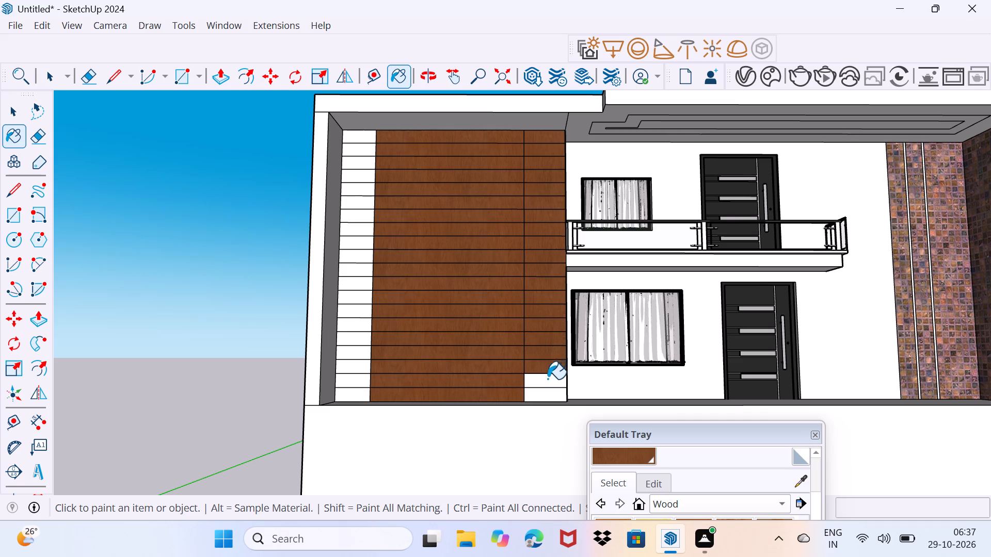
{"action": "left_click", "coordinate": [548, 380]}
{"action": "left_click", "coordinate": [548, 391]}
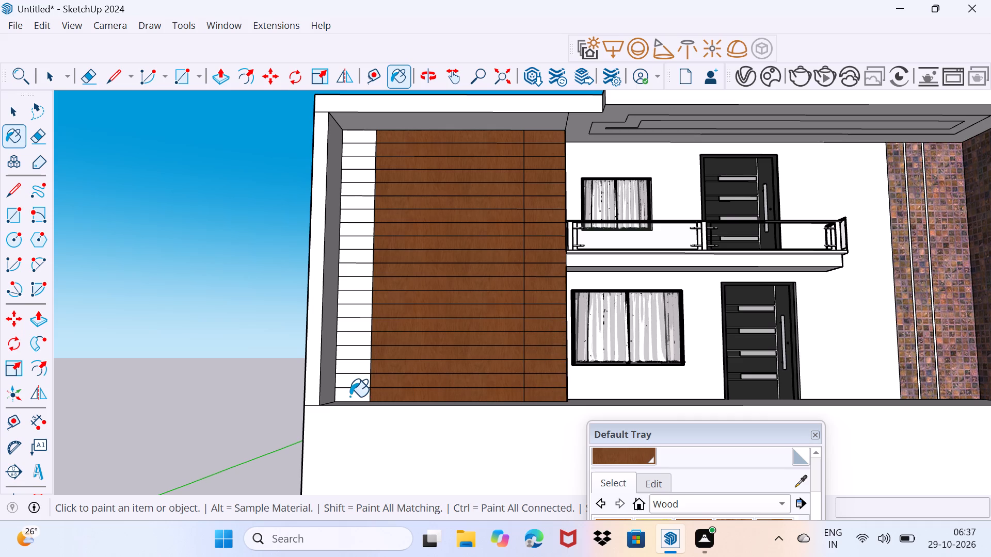
Paint the column of short strip segments along the striped wall's outer edge with the same dark brown wood.
{"action": "left_click", "coordinate": [350, 397]}
{"action": "left_click", "coordinate": [351, 382]}
{"action": "left_click", "coordinate": [354, 366]}
{"action": "left_click", "coordinate": [356, 357]}
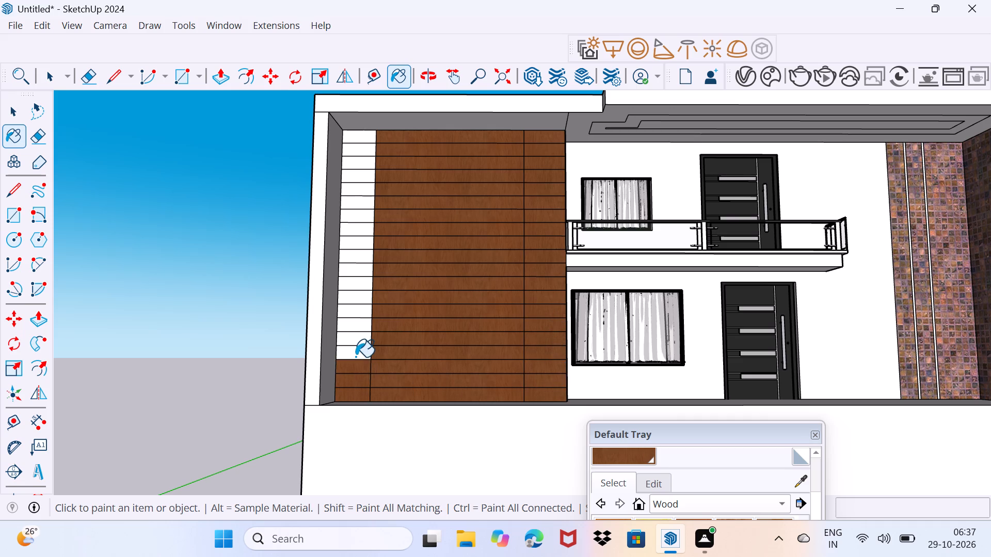
{"action": "left_click", "coordinate": [357, 341]}
{"action": "left_click", "coordinate": [360, 330]}
{"action": "left_click", "coordinate": [365, 308]}
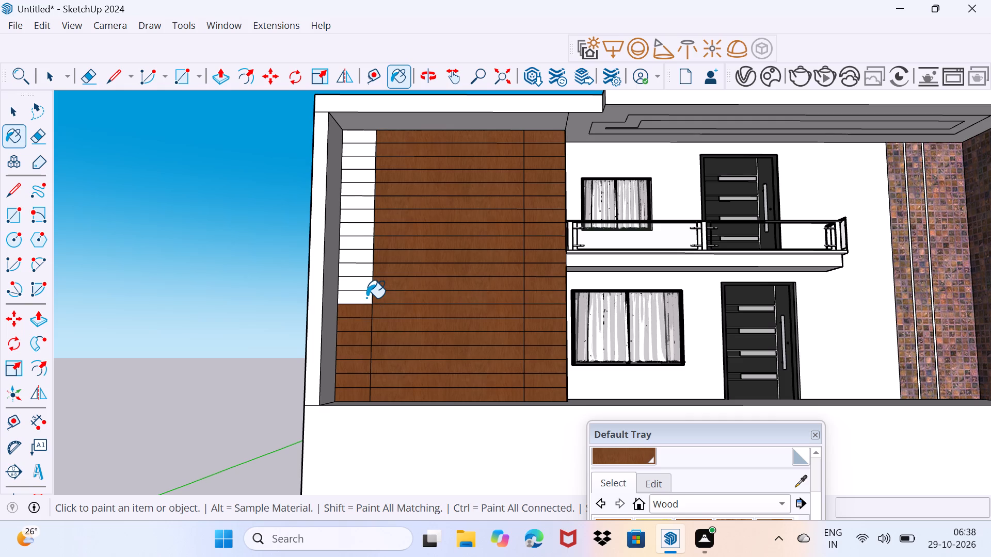
{"action": "left_click", "coordinate": [366, 298]}
{"action": "left_click", "coordinate": [367, 286]}
{"action": "left_click", "coordinate": [370, 275]}
{"action": "left_click", "coordinate": [371, 264]}
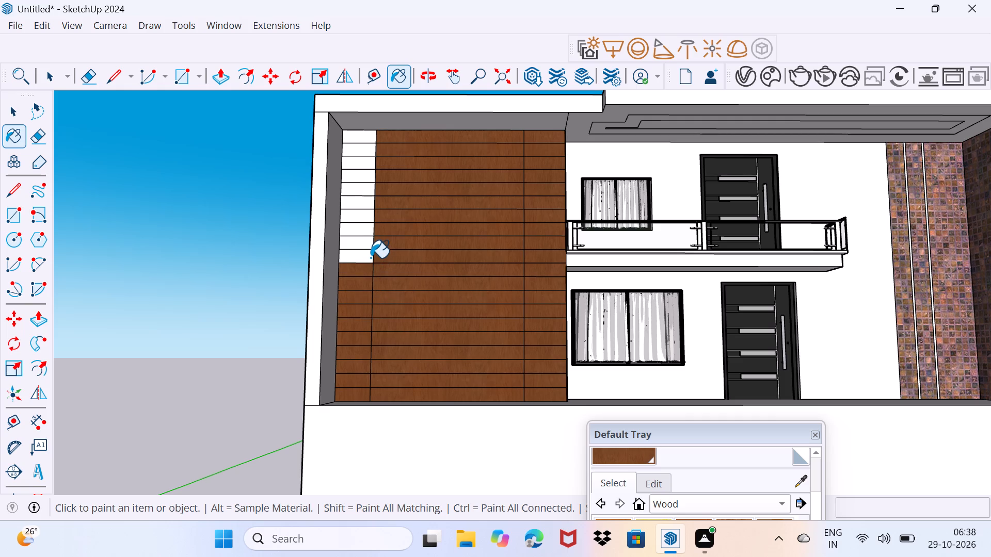
{"action": "left_click", "coordinate": [371, 257]}
{"action": "left_click", "coordinate": [370, 250]}
{"action": "left_click", "coordinate": [367, 232]}
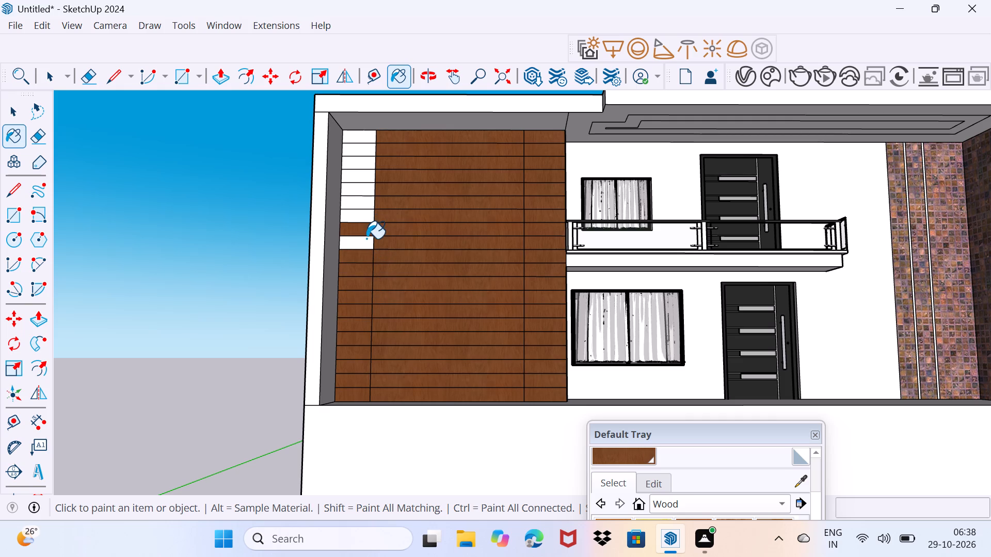
{"action": "left_click", "coordinate": [366, 240]}
{"action": "left_click", "coordinate": [366, 220]}
{"action": "left_click", "coordinate": [366, 207]}
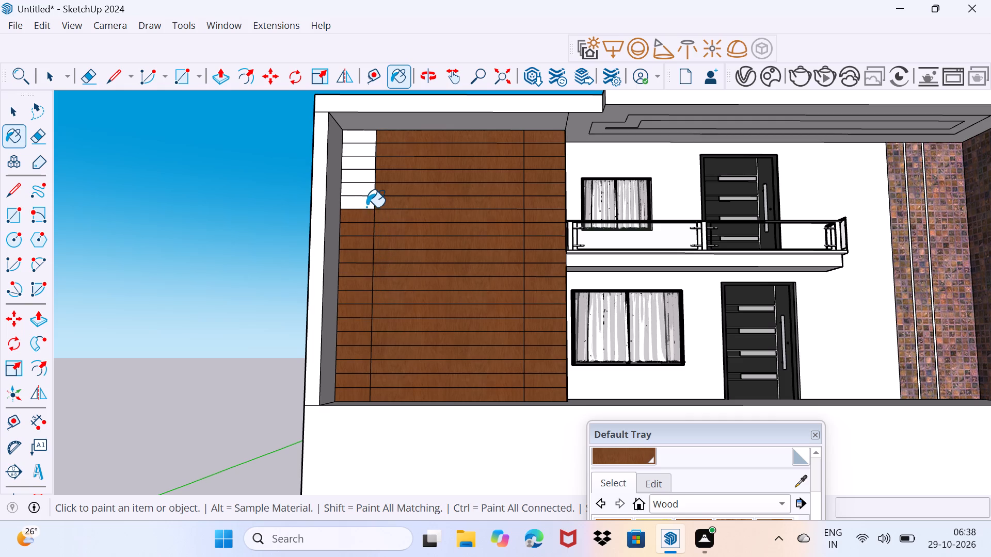
{"action": "left_click", "coordinate": [365, 194]}
{"action": "left_click", "coordinate": [365, 180]}
{"action": "left_click", "coordinate": [365, 165]}
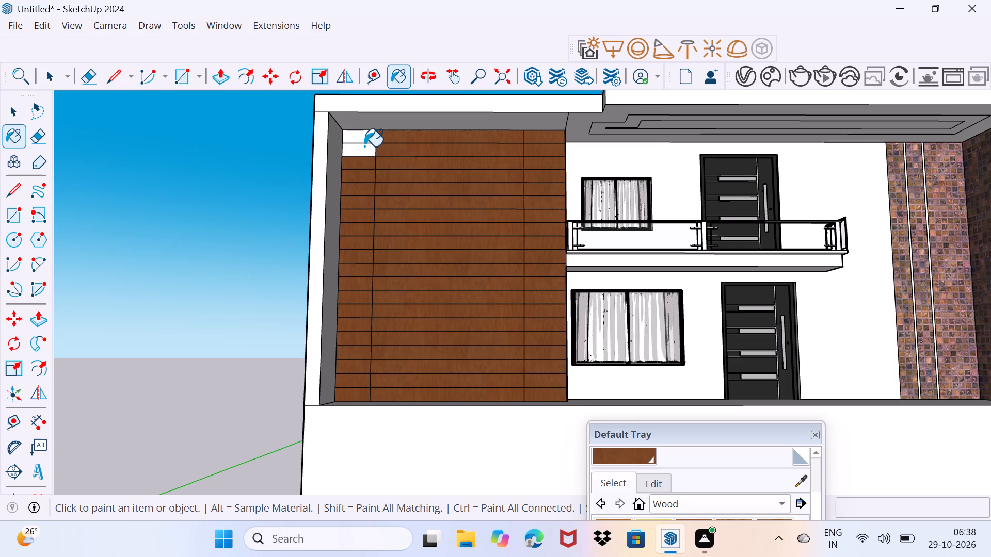
{"action": "left_click", "coordinate": [364, 146]}
{"action": "left_click", "coordinate": [364, 138]}
{"action": "scroll", "coordinate": [364, 139], "scroll_direction": "down", "scroll_amount": 4}
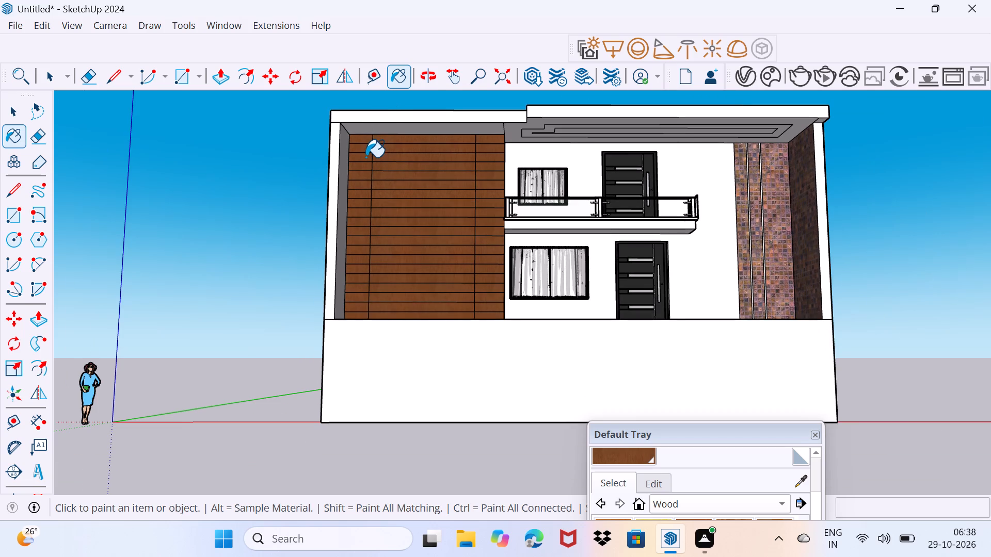
{"action": "key", "text": "space"}
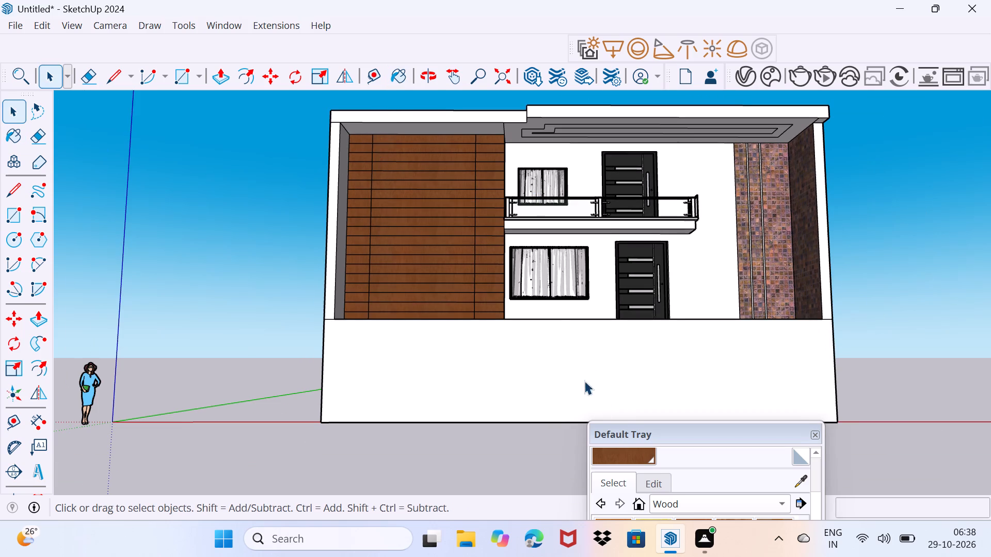
Pick the dark grey swatch, just before the near-black one, from the Colors-Named material collection.
{"action": "left_click_drag", "start_coordinate": [628, 432], "coordinate": [737, 234]}
{"action": "left_click", "coordinate": [798, 308]}
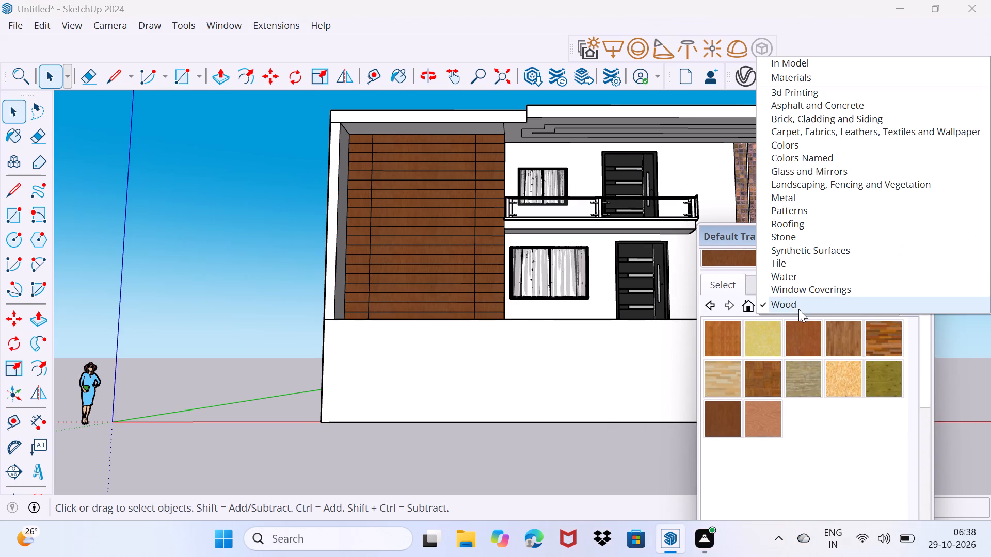
{"action": "left_click", "coordinate": [812, 157]}
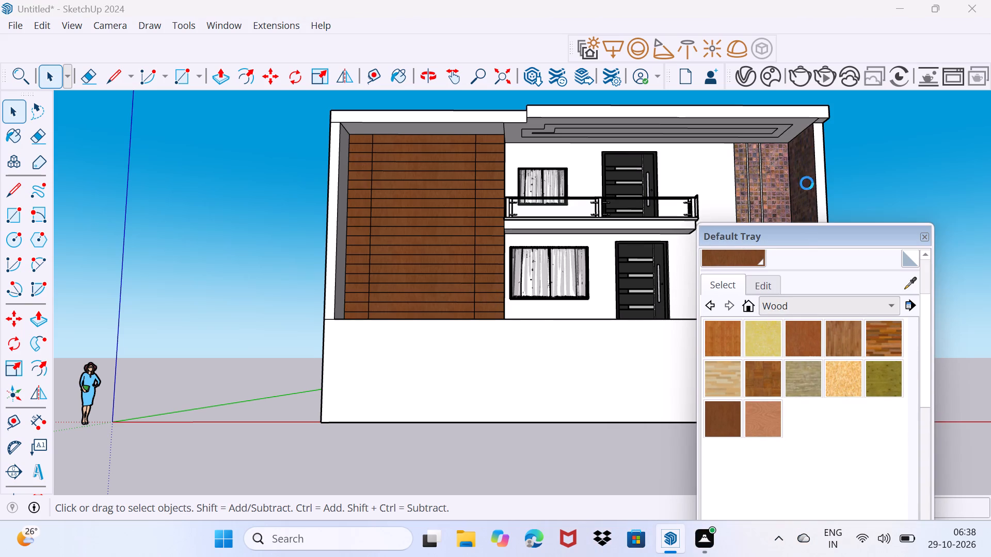
{"action": "scroll", "coordinate": [802, 317], "scroll_direction": "down", "scroll_amount": 3}
{"action": "scroll", "coordinate": [804, 366], "scroll_direction": "down", "scroll_amount": 19}
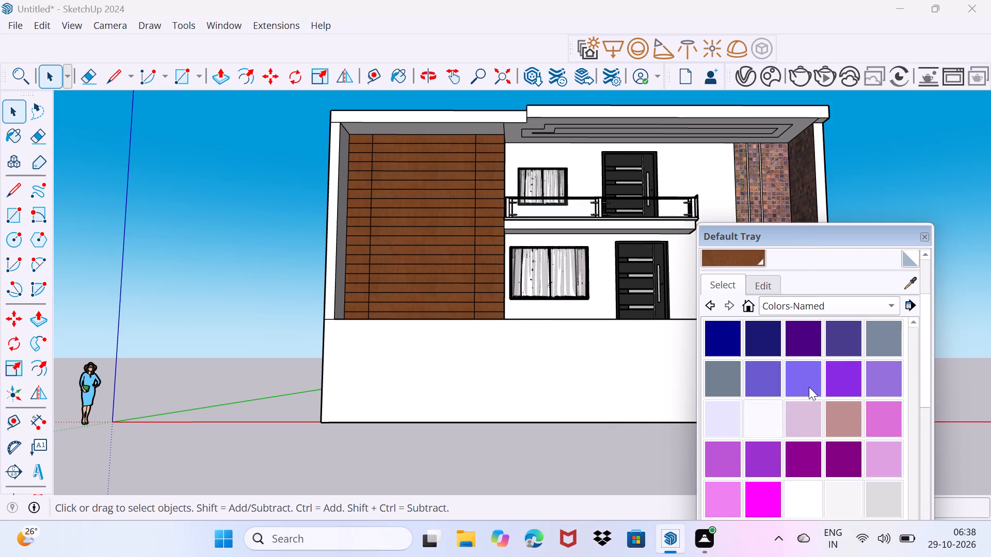
{"action": "scroll", "coordinate": [809, 387], "scroll_direction": "down", "scroll_amount": 4}
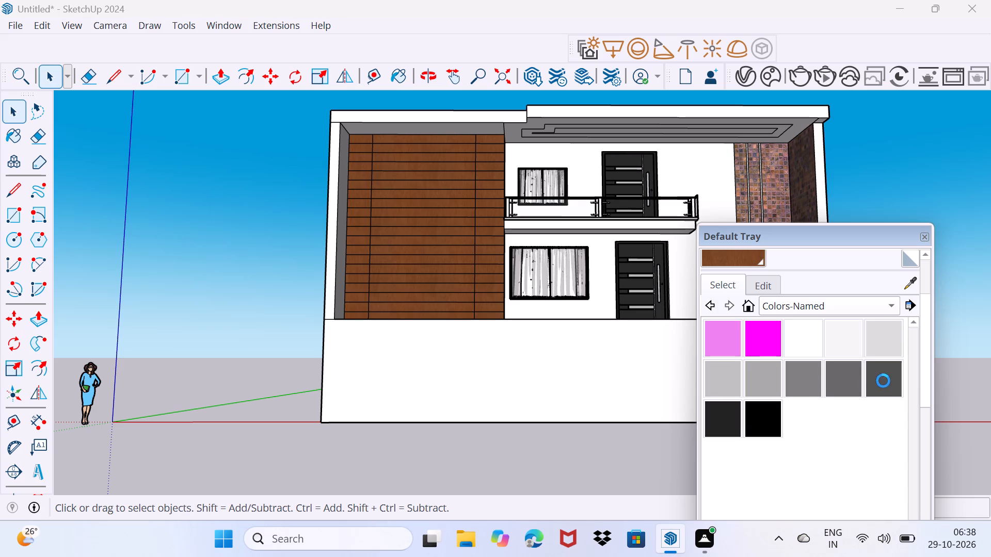
{"action": "left_click", "coordinate": [883, 384]}
{"action": "left_click_drag", "start_coordinate": [853, 228], "coordinate": [855, 302]}
{"action": "left_click_drag", "start_coordinate": [855, 302], "coordinate": [855, 303]}
{"action": "left_click", "coordinate": [887, 380]}
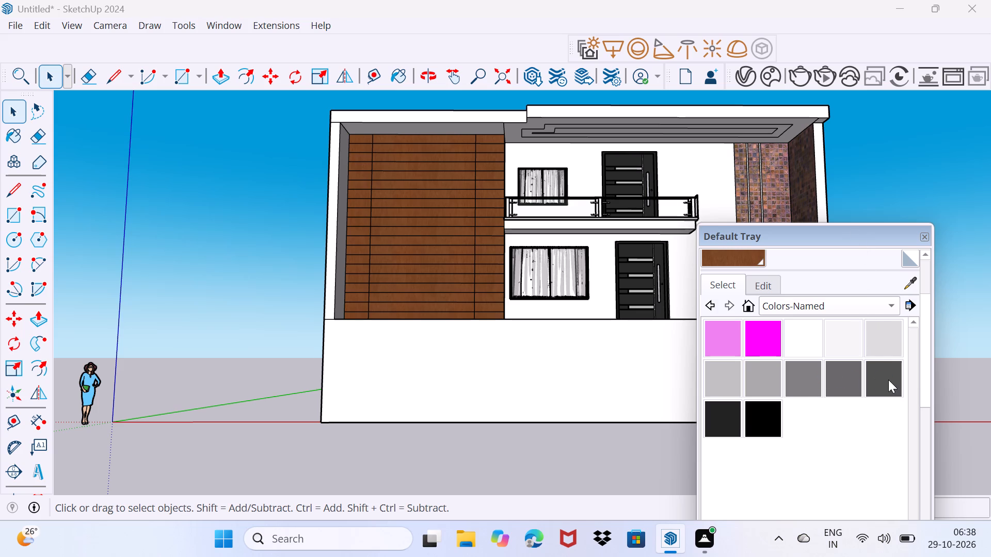
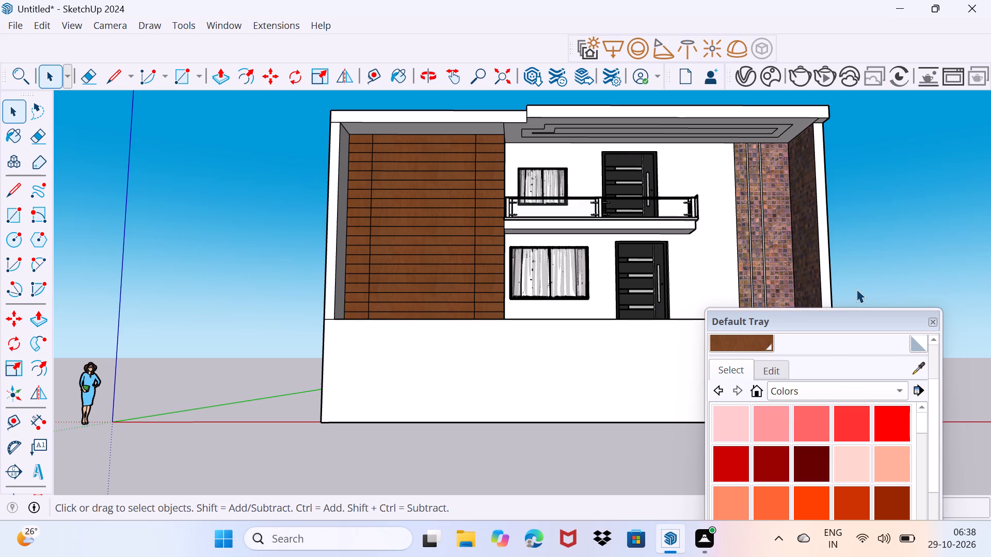
Choose the dark grey swatch from the Colors collection and paint the front edge of the side wall beside the tiles.
{"action": "scroll", "coordinate": [822, 366], "scroll_direction": "down", "scroll_amount": 3}
{"action": "scroll", "coordinate": [816, 444], "scroll_direction": "down", "scroll_amount": 15}
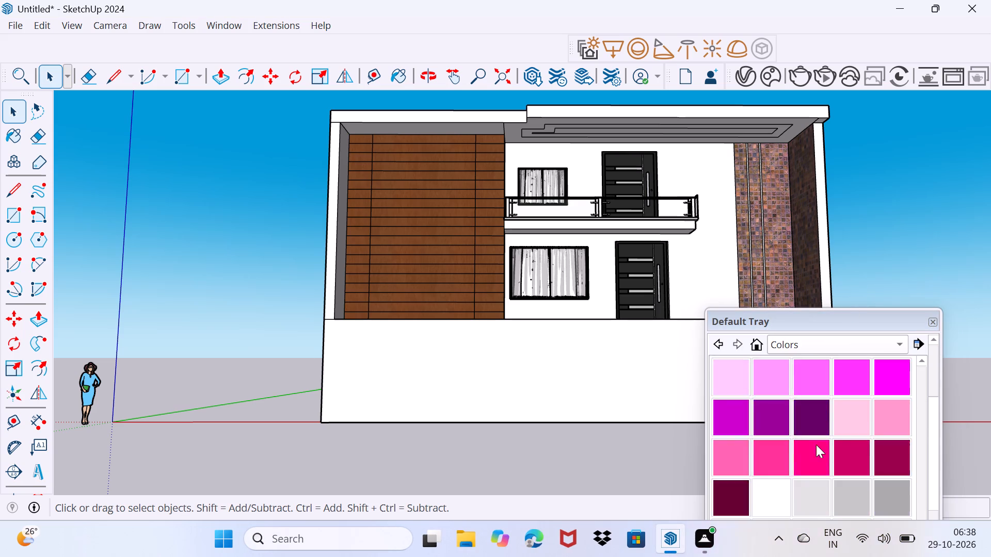
{"action": "scroll", "coordinate": [816, 445], "scroll_direction": "down", "scroll_amount": 6}
{"action": "scroll", "coordinate": [816, 445], "scroll_direction": "up", "scroll_amount": 2}
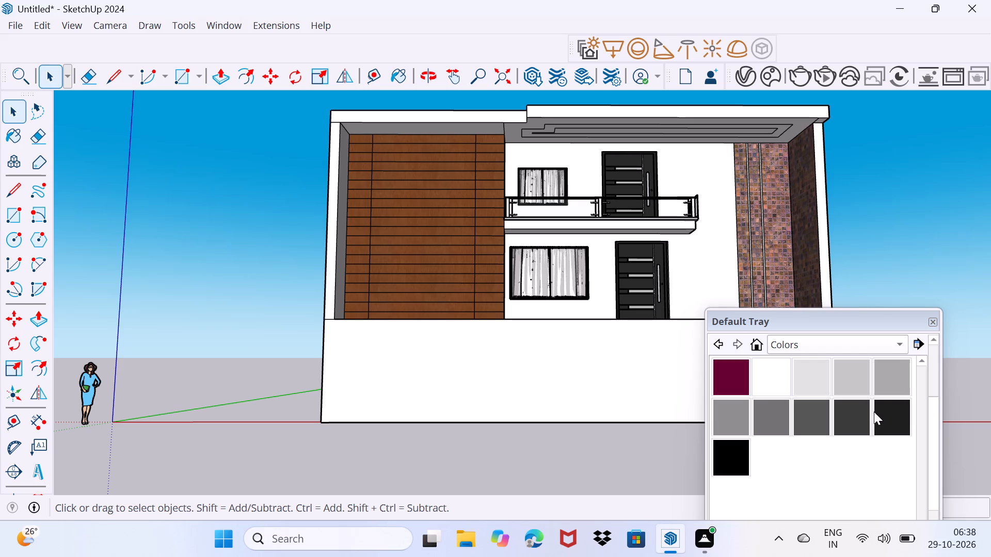
{"action": "left_click", "coordinate": [857, 415]}
{"action": "left_click_drag", "start_coordinate": [852, 321], "coordinate": [850, 453]}
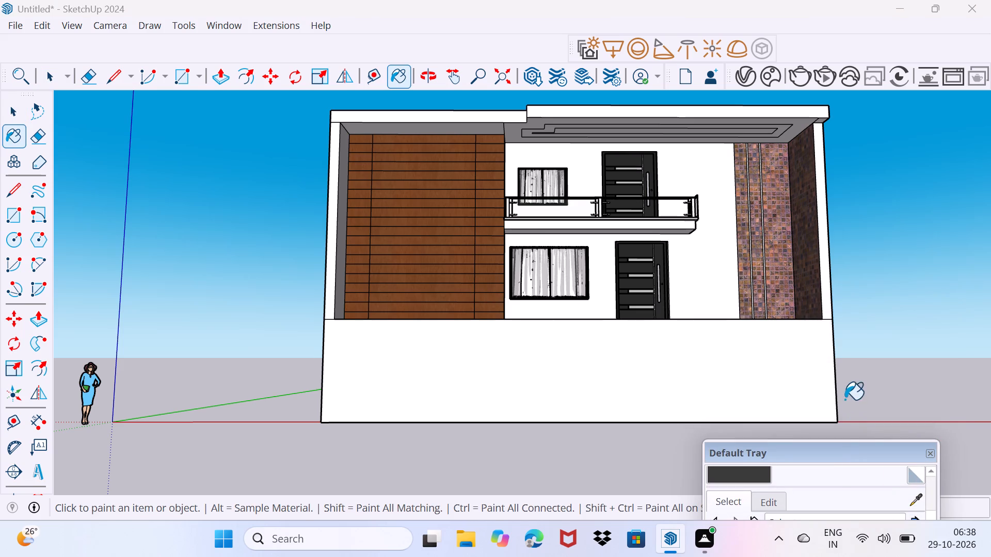
{"action": "left_click", "coordinate": [825, 305]}
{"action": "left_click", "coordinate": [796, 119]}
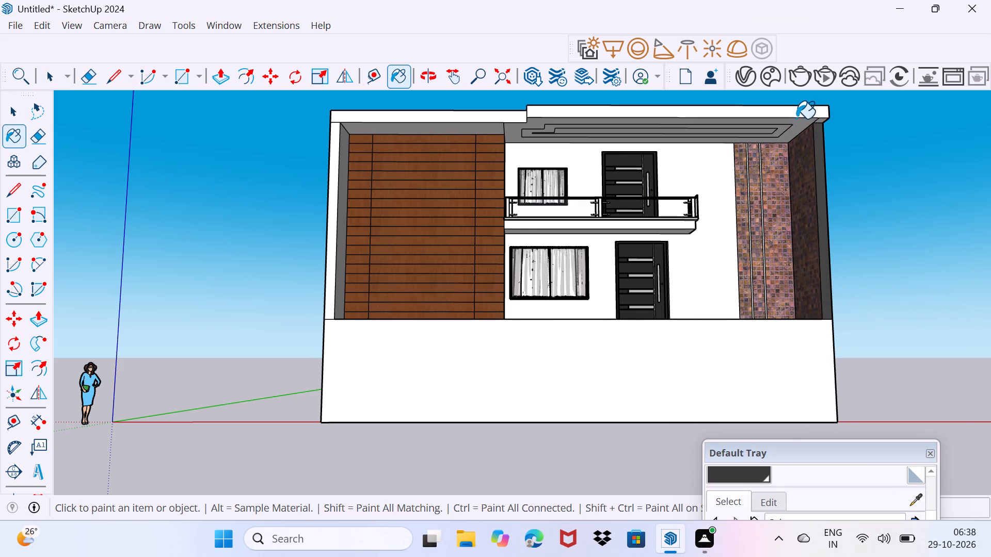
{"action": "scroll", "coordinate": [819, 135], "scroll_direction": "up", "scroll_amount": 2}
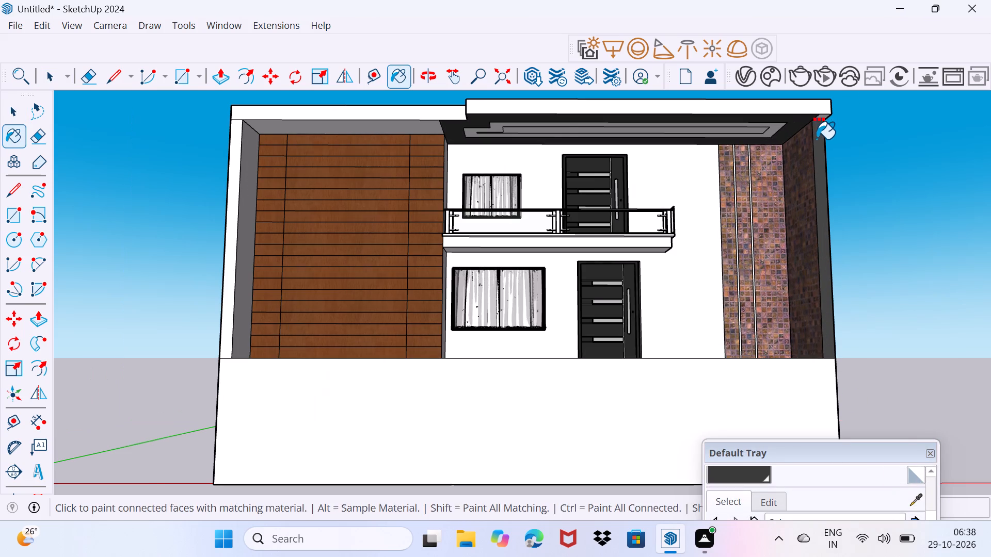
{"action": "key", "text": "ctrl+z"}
Paint the roof slab's front fascia dark grey, including the projecting section, the set-back section and the short return between them.
{"action": "left_click", "coordinate": [816, 108]}
{"action": "scroll", "coordinate": [835, 128], "scroll_direction": "up", "scroll_amount": 2}
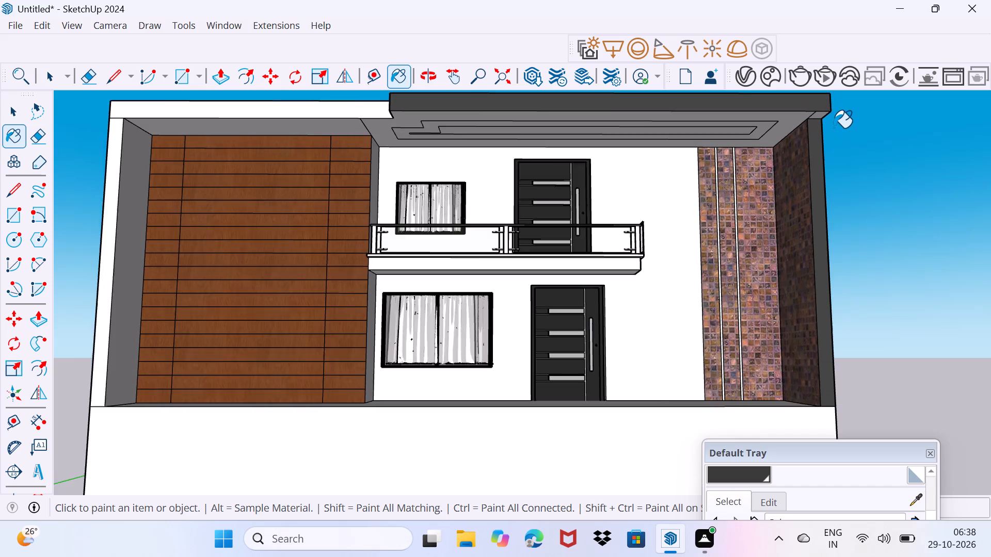
{"action": "scroll", "coordinate": [833, 128], "scroll_direction": "up", "scroll_amount": 3}
{"action": "left_click", "coordinate": [816, 108]}
{"action": "middle_click_drag", "start_coordinate": [818, 120], "coordinate": [803, 128]}
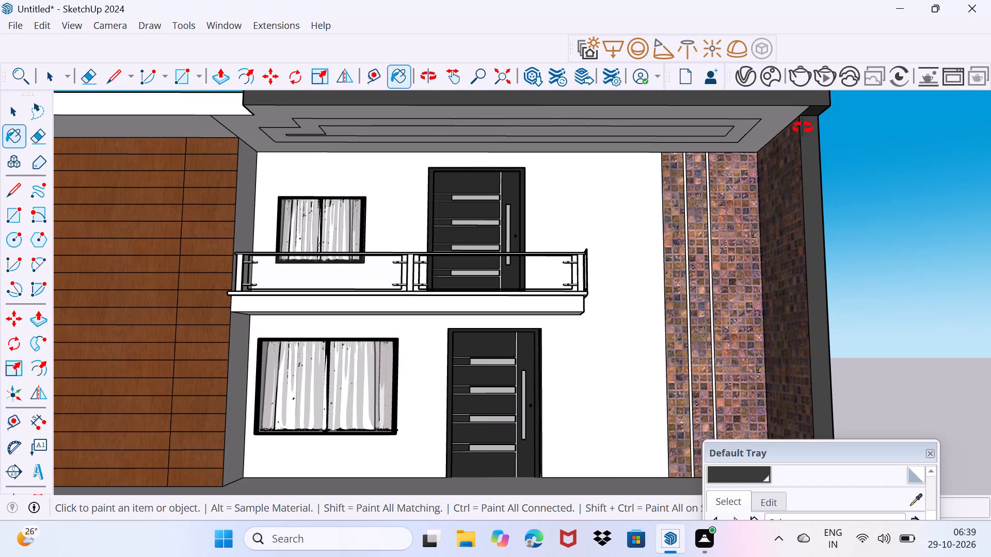
{"action": "middle_click_drag", "start_coordinate": [803, 128], "coordinate": [841, 203]}
{"action": "scroll", "coordinate": [302, 149], "scroll_direction": "down", "scroll_amount": 2}
{"action": "left_click", "coordinate": [191, 127]}
{"action": "middle_click_drag", "start_coordinate": [185, 132], "coordinate": [263, 142]}
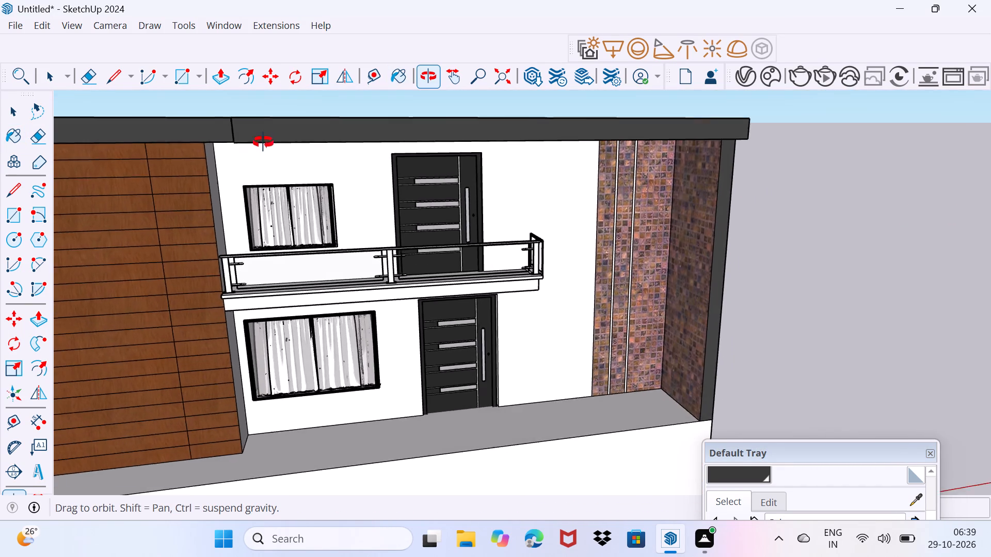
{"action": "middle_click_drag", "start_coordinate": [263, 142], "coordinate": [421, 162]}
{"action": "left_click", "coordinate": [393, 164]}
Paint the front edge of the side wall next to the wood-clad wall with the same dark grey.
{"action": "scroll", "coordinate": [391, 161], "scroll_direction": "down", "scroll_amount": 4}
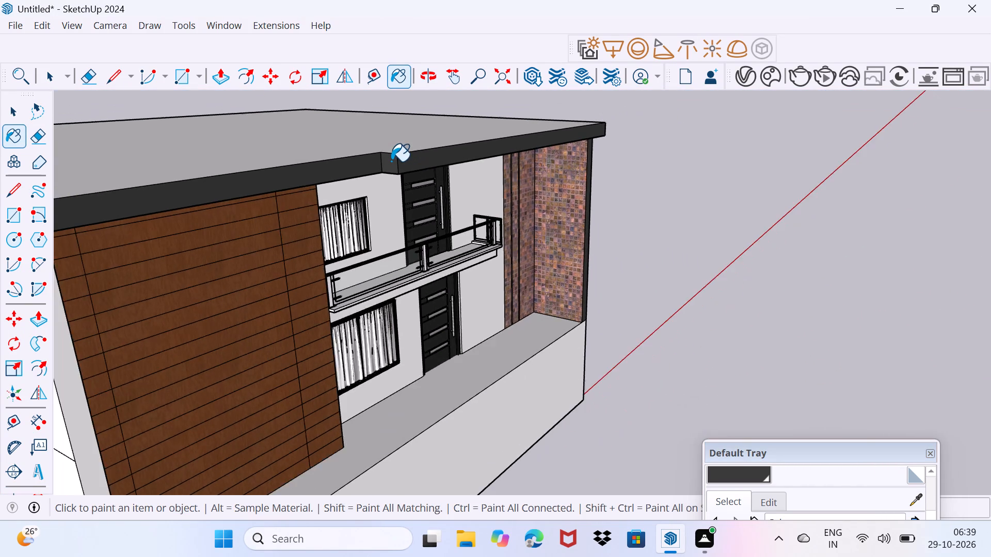
{"action": "scroll", "coordinate": [391, 161], "scroll_direction": "down", "scroll_amount": 9}
{"action": "scroll", "coordinate": [268, 275], "scroll_direction": "up", "scroll_amount": 4}
{"action": "left_click", "coordinate": [268, 272]}
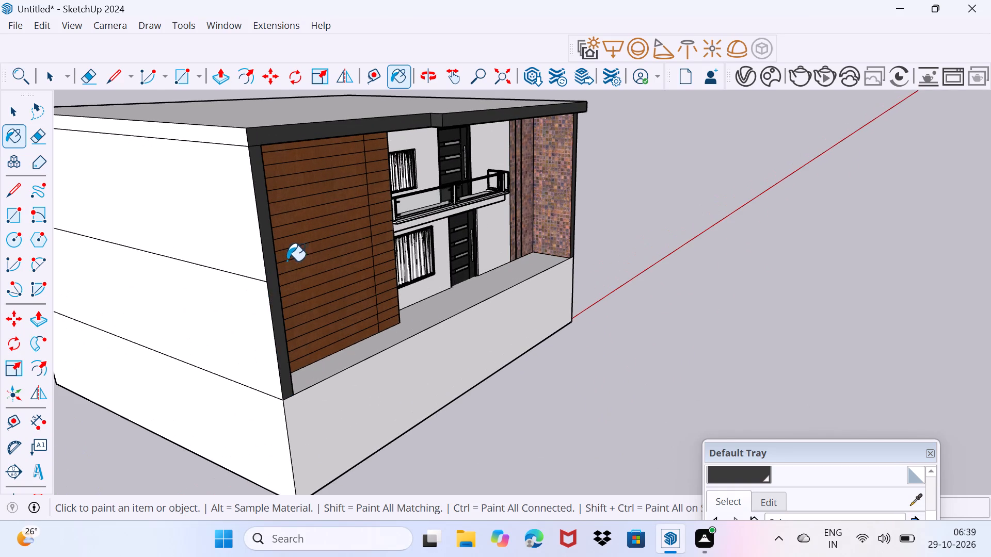
{"action": "middle_click_drag", "start_coordinate": [290, 260], "coordinate": [192, 240]}
{"action": "key", "text": "space"}
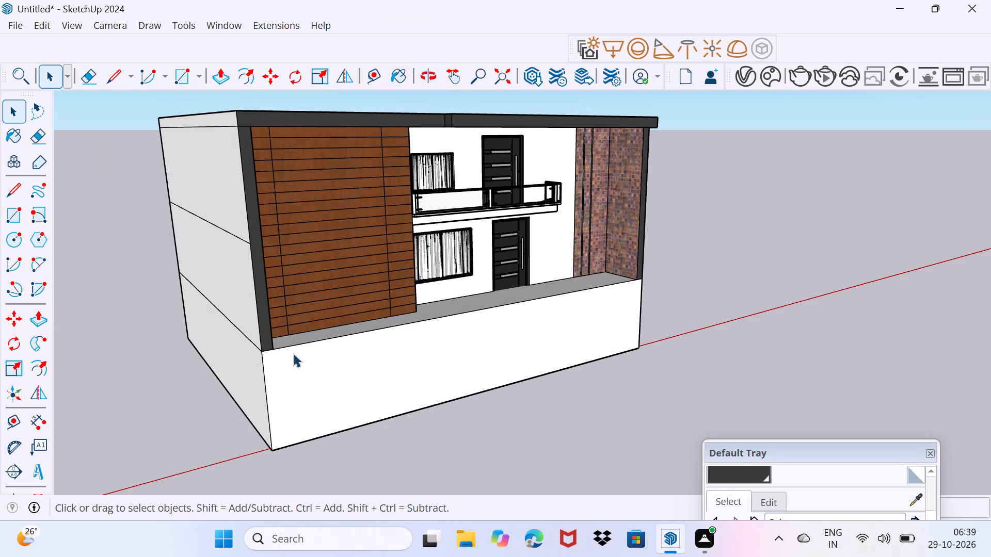
Copy all segments of the lower front wall's top edge a short distance down its face to mark a narrow band.
{"action": "scroll", "coordinate": [286, 372], "scroll_direction": "up", "scroll_amount": 2}
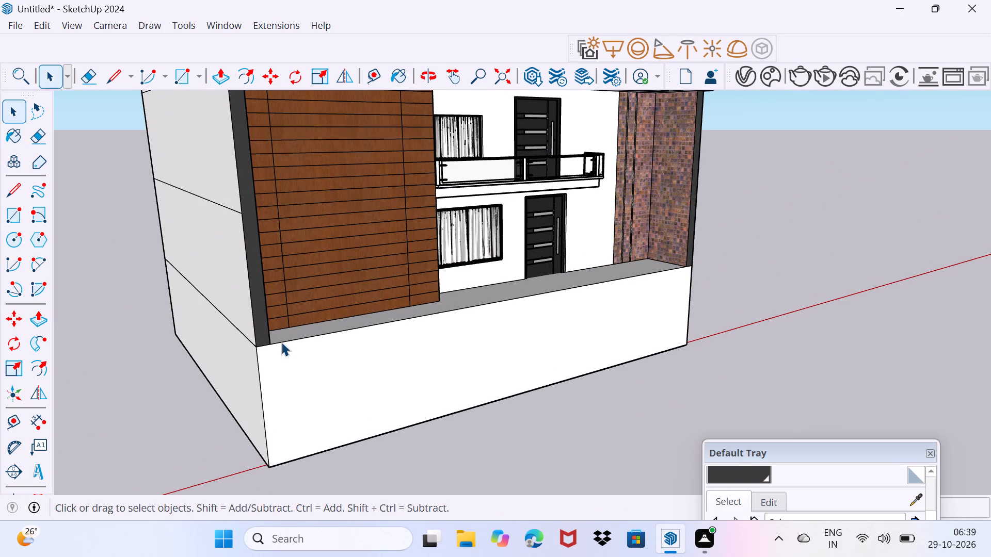
{"action": "left_click", "coordinate": [281, 342]}
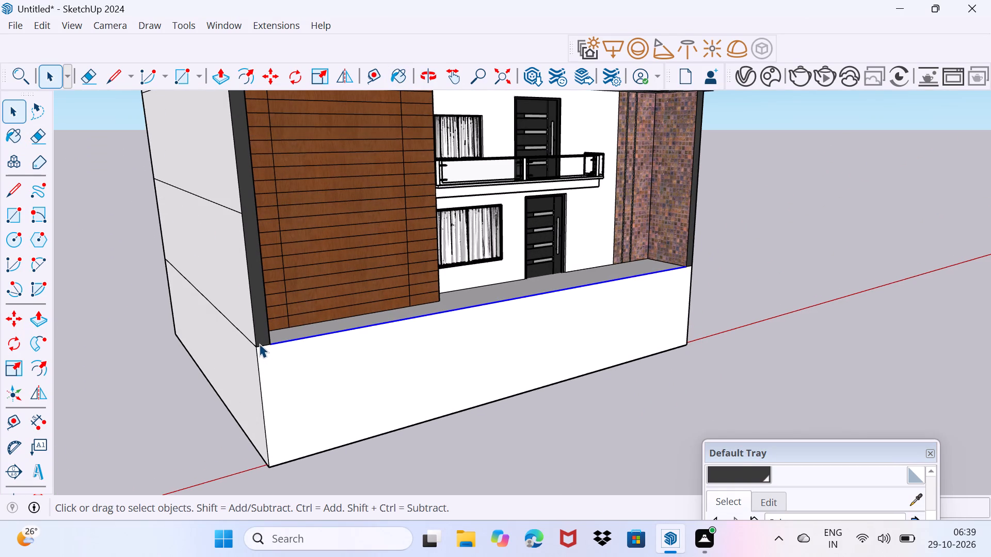
{"action": "left_click", "coordinate": [259, 347], "text": "ctrl"}
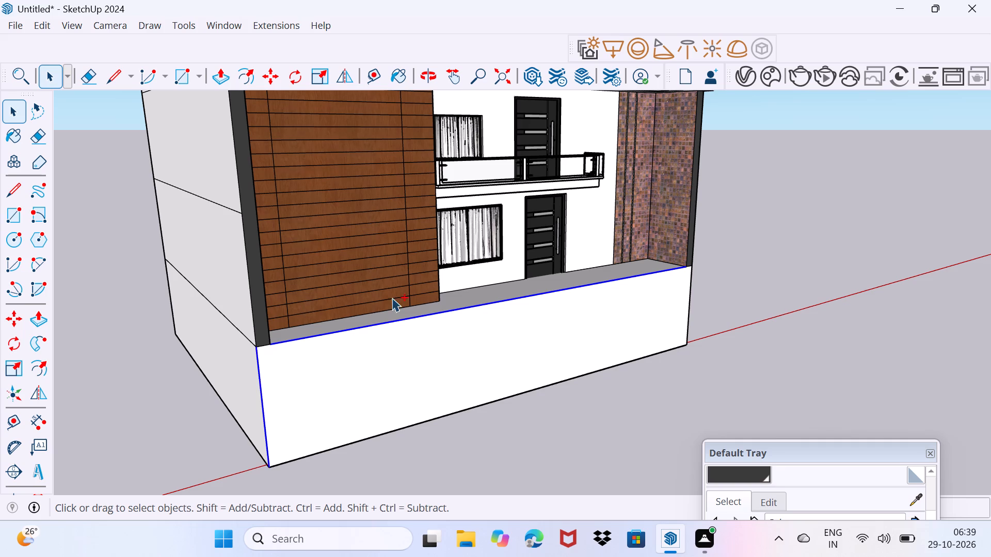
{"action": "left_click", "coordinate": [256, 372], "text": "ctrl+shift"}
{"action": "left_click", "coordinate": [259, 359], "text": "ctrl+shift"}
{"action": "scroll", "coordinate": [259, 353], "scroll_direction": "up", "scroll_amount": 4, "text": "ctrl"}
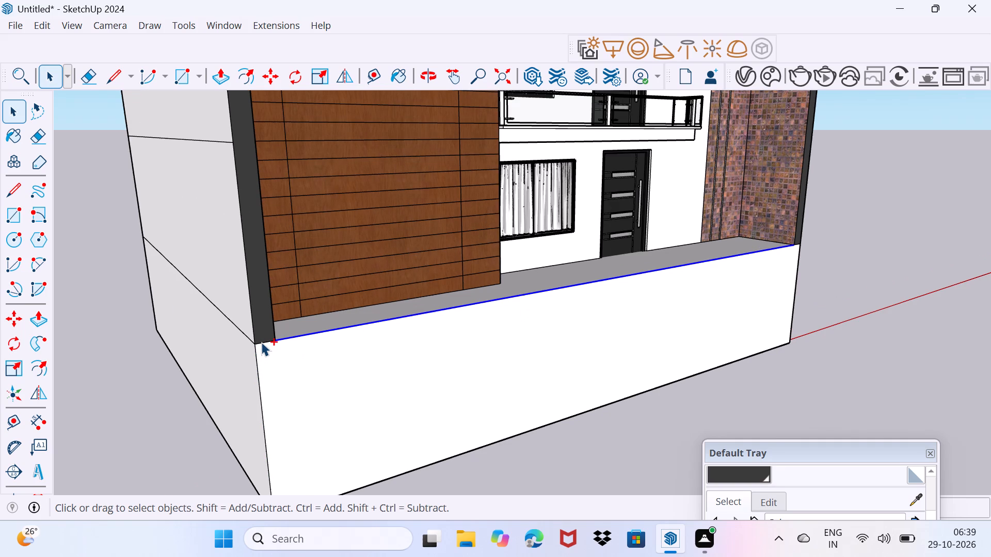
{"action": "left_click", "coordinate": [261, 342], "text": "ctrl"}
{"action": "scroll", "coordinate": [795, 244], "scroll_direction": "up", "scroll_amount": 6, "text": "ctrl"}
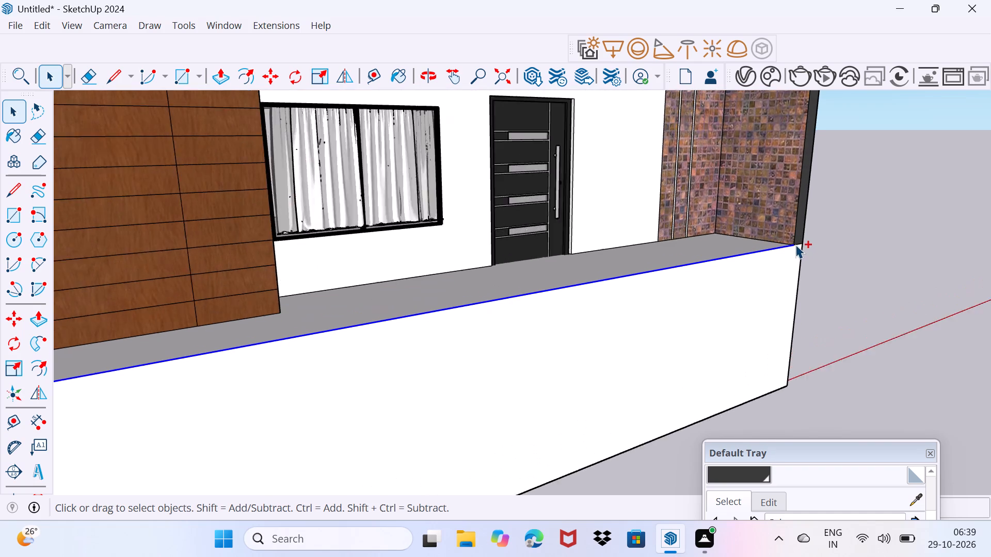
{"action": "scroll", "coordinate": [795, 244], "scroll_direction": "up", "scroll_amount": 19, "text": "ctrl"}
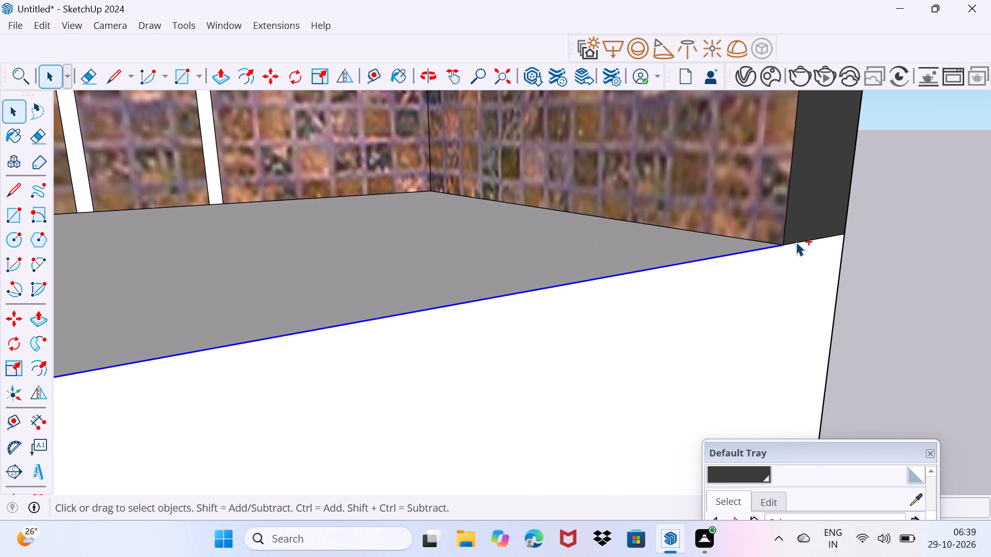
{"action": "left_click", "coordinate": [796, 242], "text": "ctrl"}
{"action": "scroll", "coordinate": [786, 255], "scroll_direction": "down", "scroll_amount": 15}
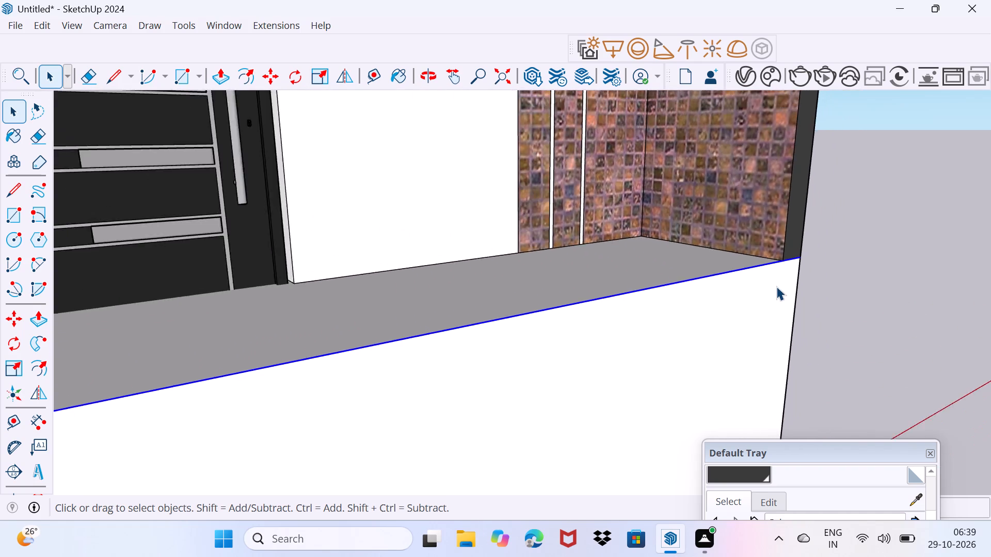
{"action": "scroll", "coordinate": [776, 286], "scroll_direction": "down", "scroll_amount": 9}
{"action": "key", "text": "m"}
{"action": "scroll", "coordinate": [698, 372], "scroll_direction": "down", "scroll_amount": 8}
{"action": "middle_click_drag", "start_coordinate": [422, 485], "coordinate": [422, 484]}
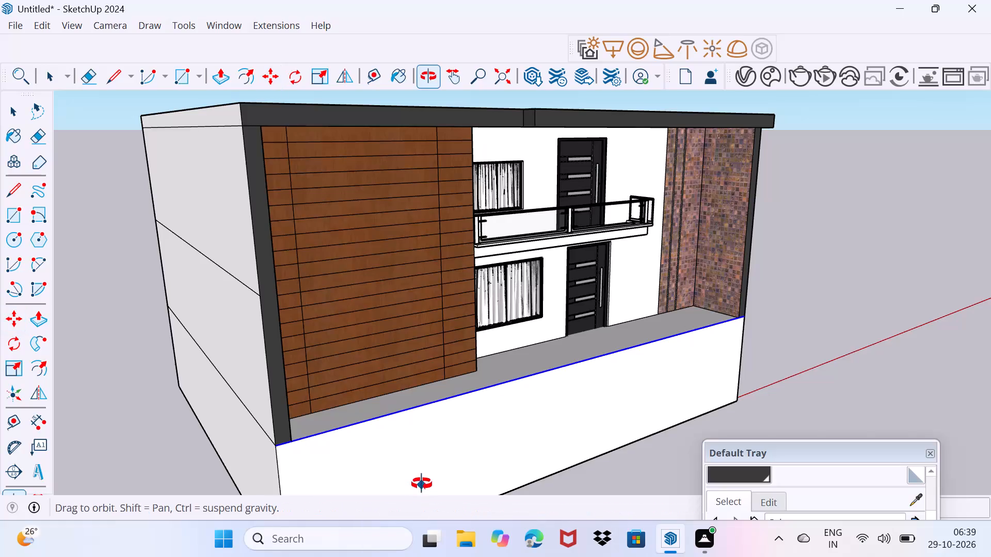
{"action": "middle_click_drag", "start_coordinate": [422, 484], "coordinate": [381, 381]}
{"action": "left_click", "coordinate": [229, 322]}
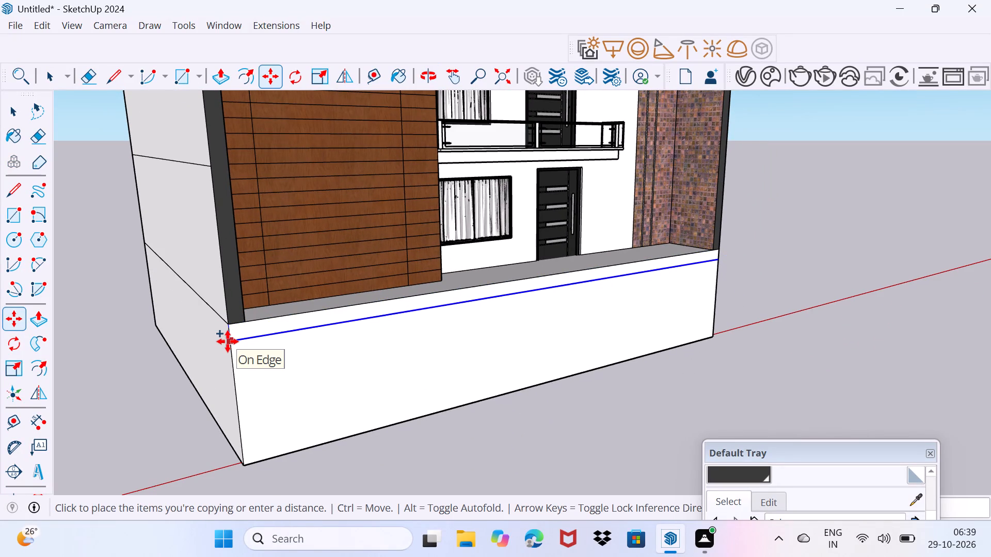
{"action": "left_click", "coordinate": [228, 341]}
{"action": "key", "text": "Tab"}
{"action": "key", "text": "space"}
{"action": "left_click_drag", "start_coordinate": [232, 322], "coordinate": [237, 289]}
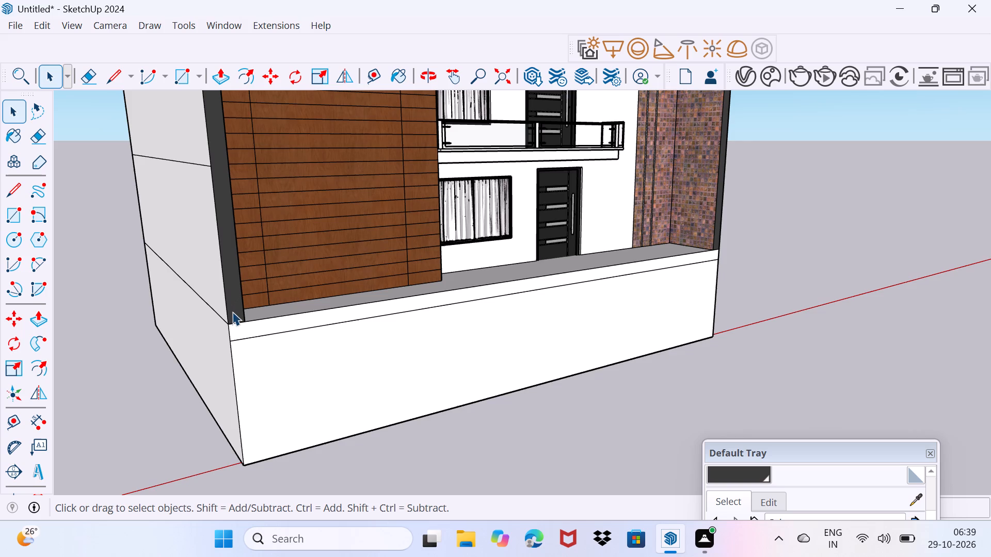
Erase the short edge between the dark grey wall end beside the wood cladding and the new band.
{"action": "scroll", "coordinate": [245, 348], "scroll_direction": "up", "scroll_amount": 3}
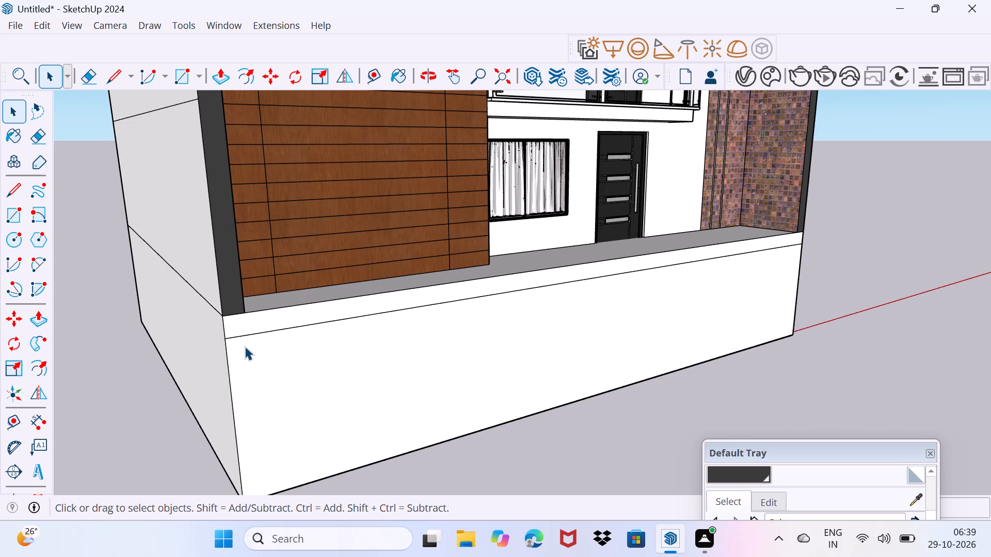
{"action": "key", "text": "r"}
{"action": "key", "text": "e"}
{"action": "left_click", "coordinate": [233, 317]}
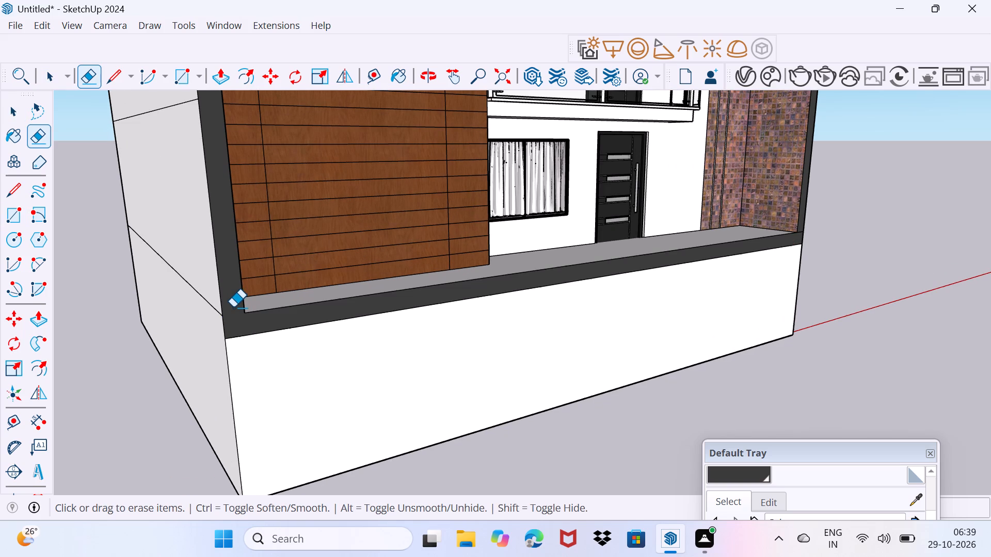
{"action": "key", "text": "space"}
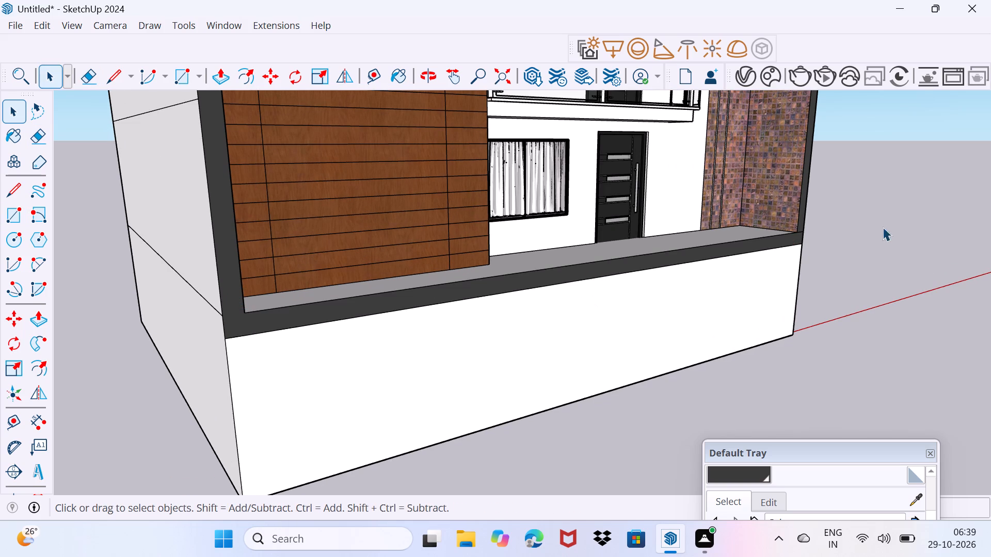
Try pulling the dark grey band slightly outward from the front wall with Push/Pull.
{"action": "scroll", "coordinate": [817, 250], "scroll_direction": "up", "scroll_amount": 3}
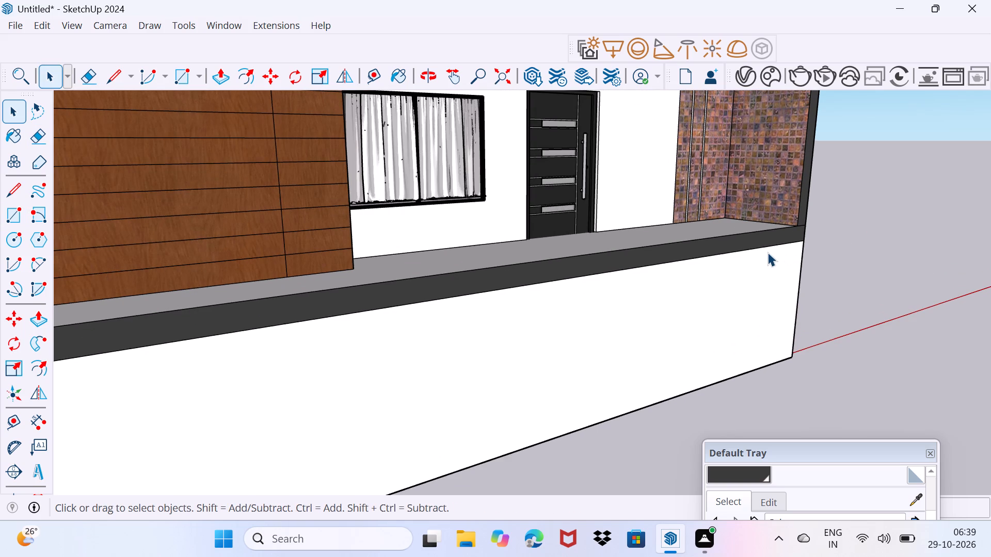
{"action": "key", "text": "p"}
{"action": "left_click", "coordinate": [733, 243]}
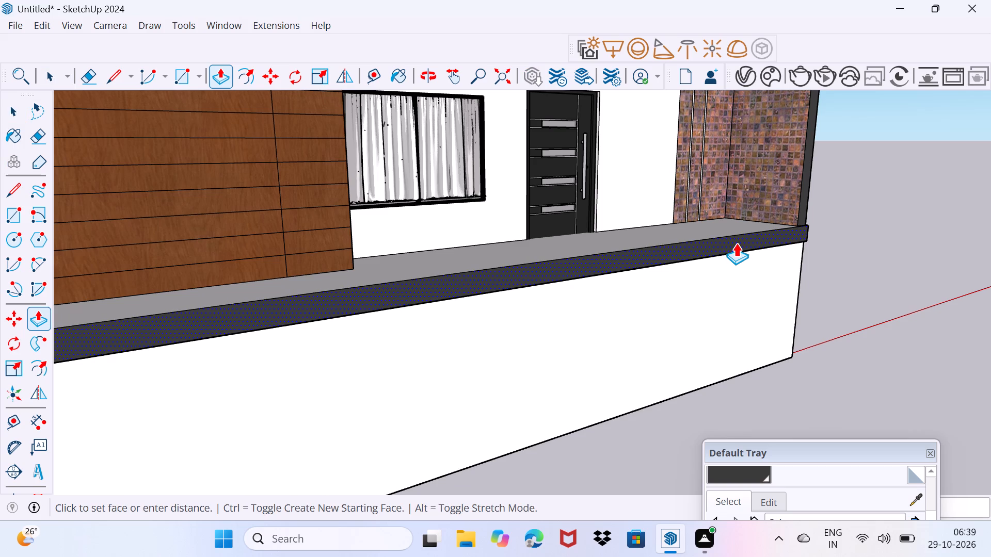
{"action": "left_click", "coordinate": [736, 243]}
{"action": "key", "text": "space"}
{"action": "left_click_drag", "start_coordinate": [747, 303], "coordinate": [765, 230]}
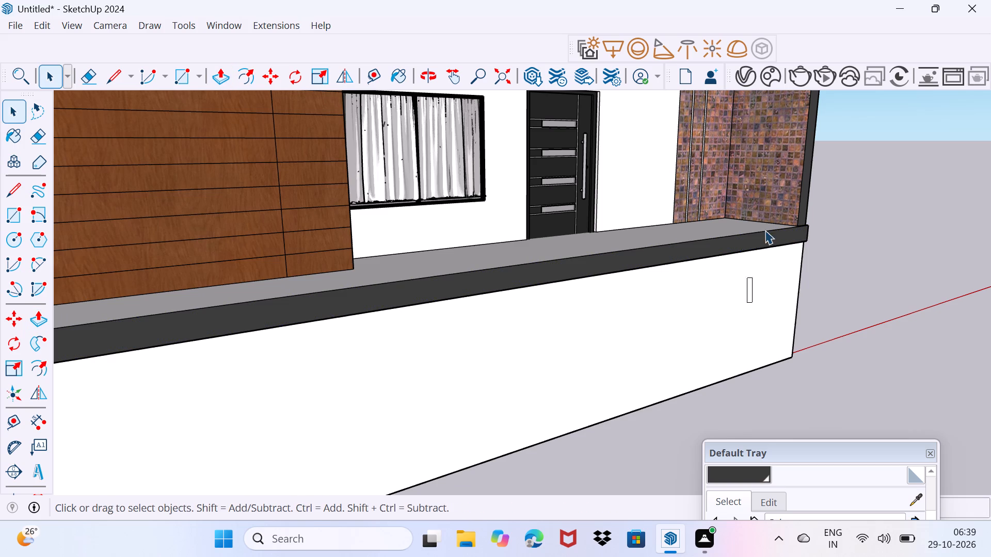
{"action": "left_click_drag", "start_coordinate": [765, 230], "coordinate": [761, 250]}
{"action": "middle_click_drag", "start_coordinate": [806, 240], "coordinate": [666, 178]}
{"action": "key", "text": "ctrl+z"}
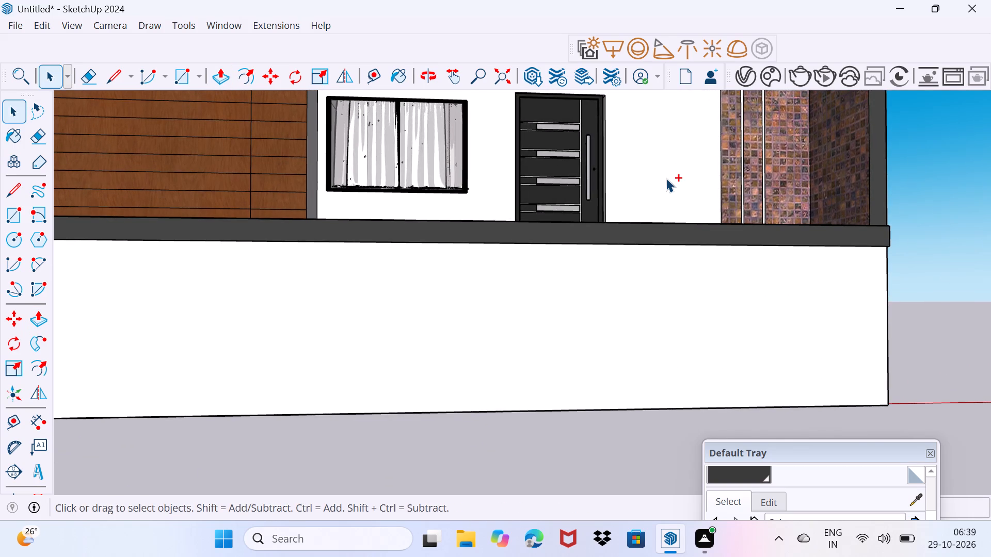
Push the white lower front wall face slightly inward beneath the dark grey band.
{"action": "middle_click_drag", "start_coordinate": [873, 321], "coordinate": [683, 307]}
{"action": "left_click", "coordinate": [693, 305]}
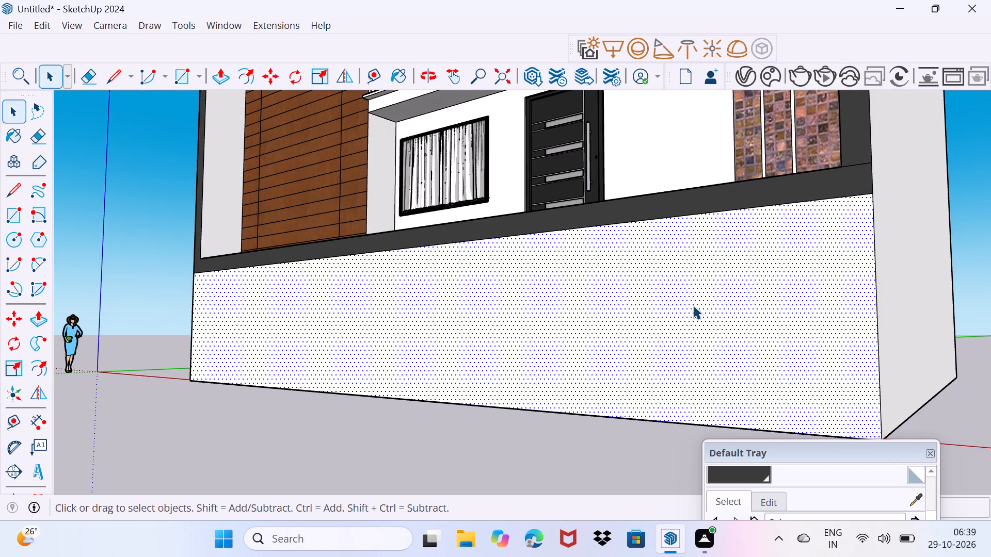
{"action": "key", "text": "p"}
{"action": "left_click", "coordinate": [693, 305]}
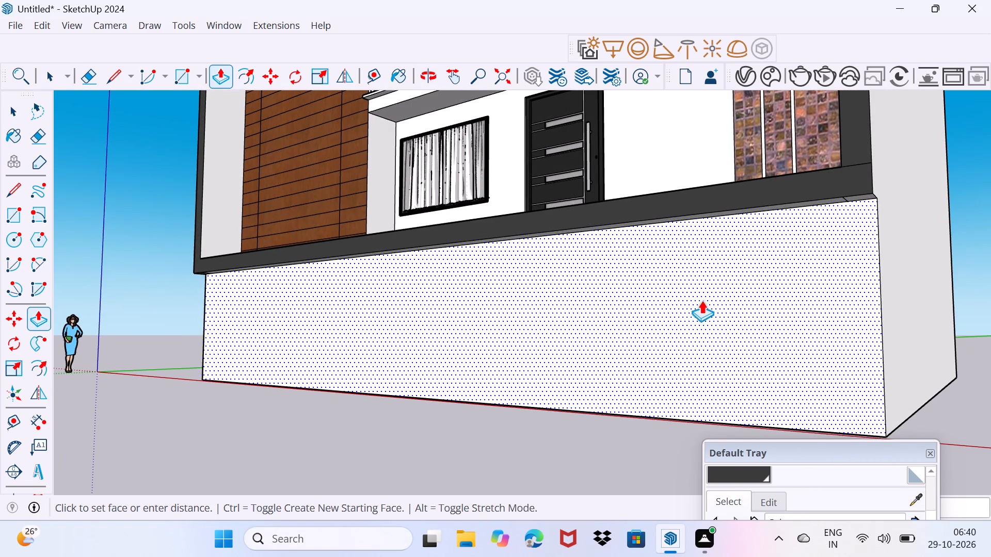
{"action": "left_click", "coordinate": [701, 300]}
{"action": "key", "text": "space"}
{"action": "left_click_drag", "start_coordinate": [709, 305], "coordinate": [730, 268]}
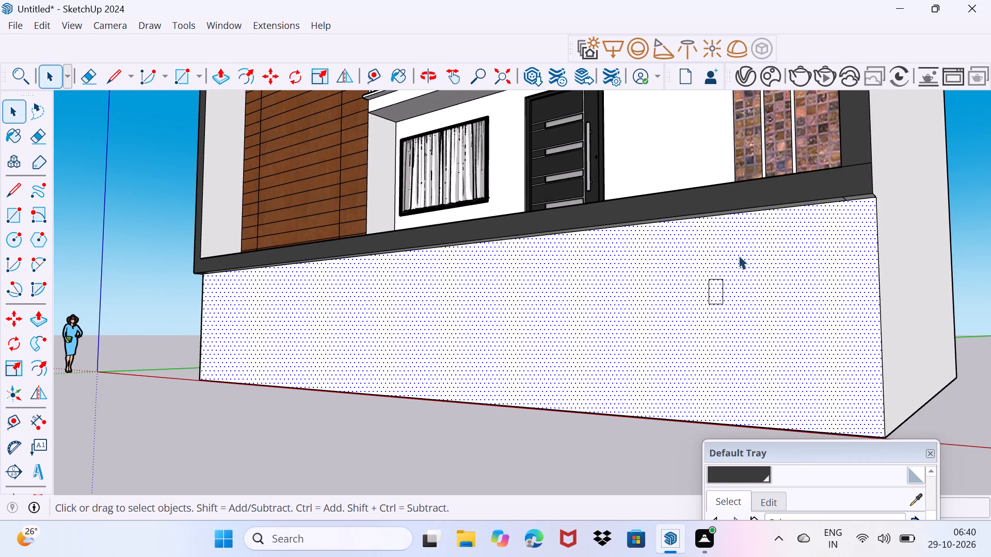
Erase the short stray edges across the underside of the dark grey band at both of its ends.
{"action": "scroll", "coordinate": [797, 266], "scroll_direction": "up", "scroll_amount": 3}
{"action": "middle_click_drag", "start_coordinate": [849, 236], "coordinate": [810, 207]}
{"action": "scroll", "coordinate": [854, 101], "scroll_direction": "up", "scroll_amount": 3}
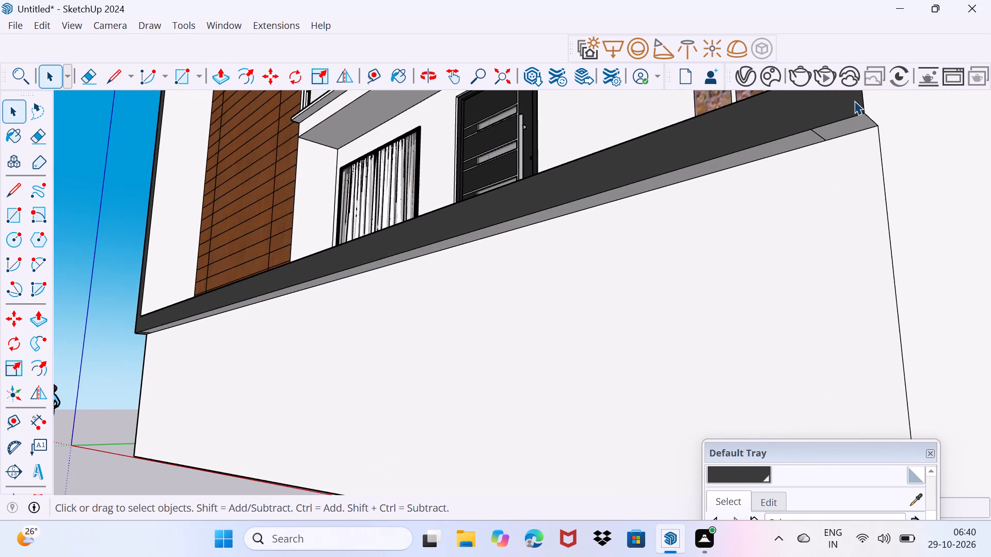
{"action": "key", "text": "r"}
{"action": "key", "text": "e"}
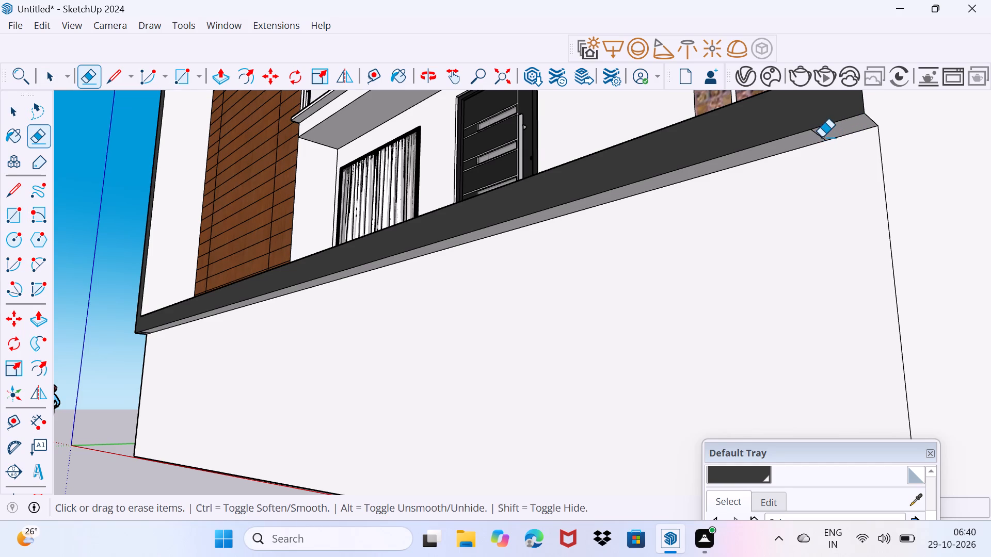
{"action": "left_click", "coordinate": [822, 137]}
{"action": "scroll", "coordinate": [522, 209], "scroll_direction": "down", "scroll_amount": 3}
{"action": "scroll", "coordinate": [168, 346], "scroll_direction": "up", "scroll_amount": 11}
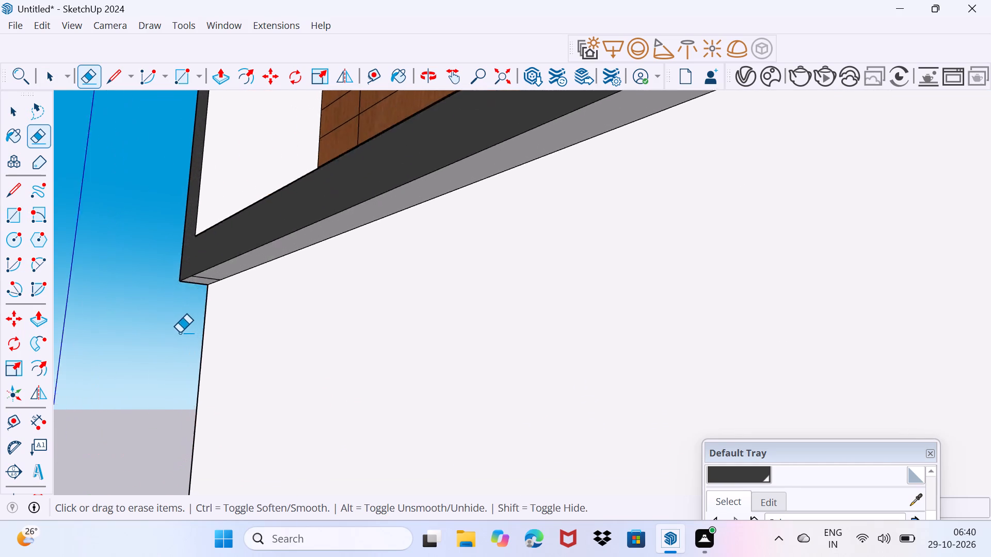
{"action": "scroll", "coordinate": [180, 333], "scroll_direction": "up", "scroll_amount": 3}
{"action": "left_click", "coordinate": [285, 122]}
{"action": "key", "text": "space"}
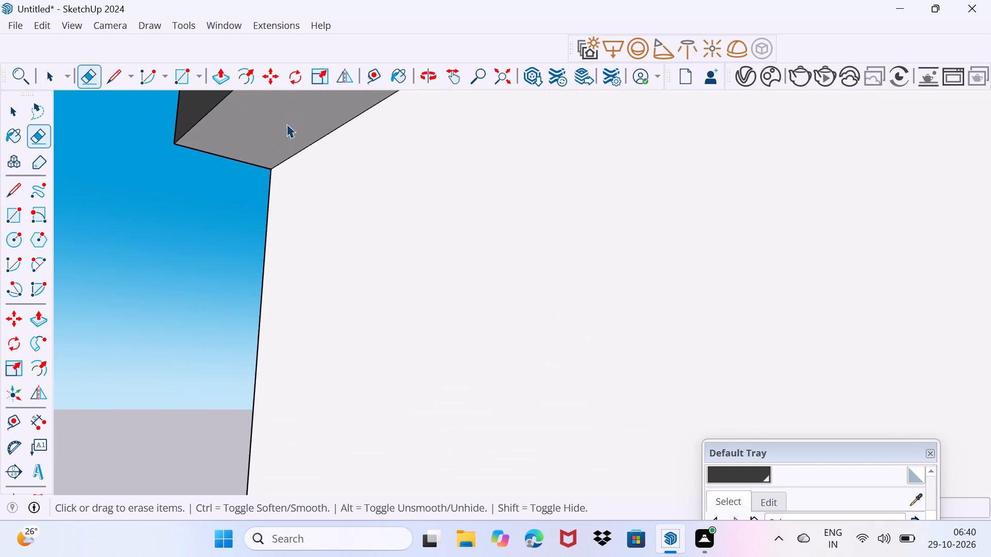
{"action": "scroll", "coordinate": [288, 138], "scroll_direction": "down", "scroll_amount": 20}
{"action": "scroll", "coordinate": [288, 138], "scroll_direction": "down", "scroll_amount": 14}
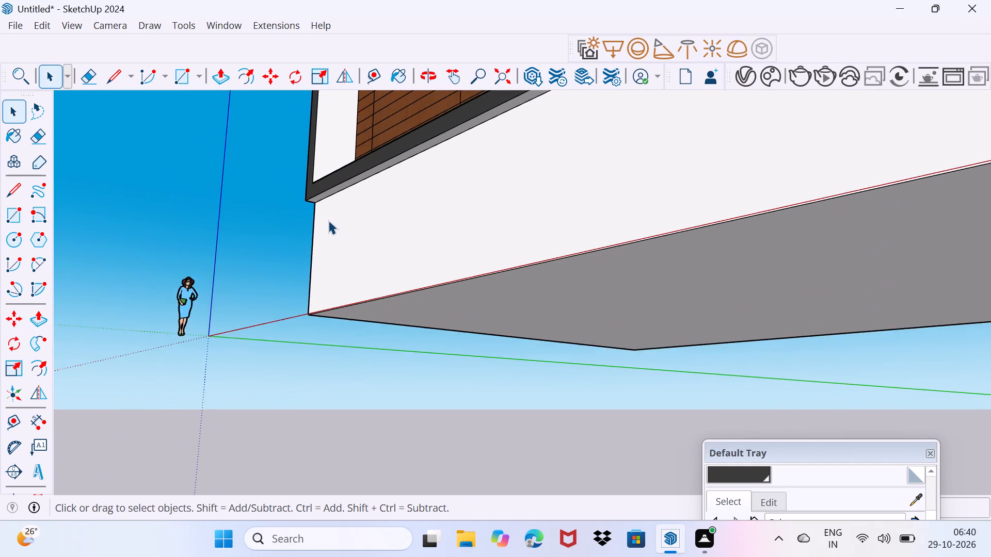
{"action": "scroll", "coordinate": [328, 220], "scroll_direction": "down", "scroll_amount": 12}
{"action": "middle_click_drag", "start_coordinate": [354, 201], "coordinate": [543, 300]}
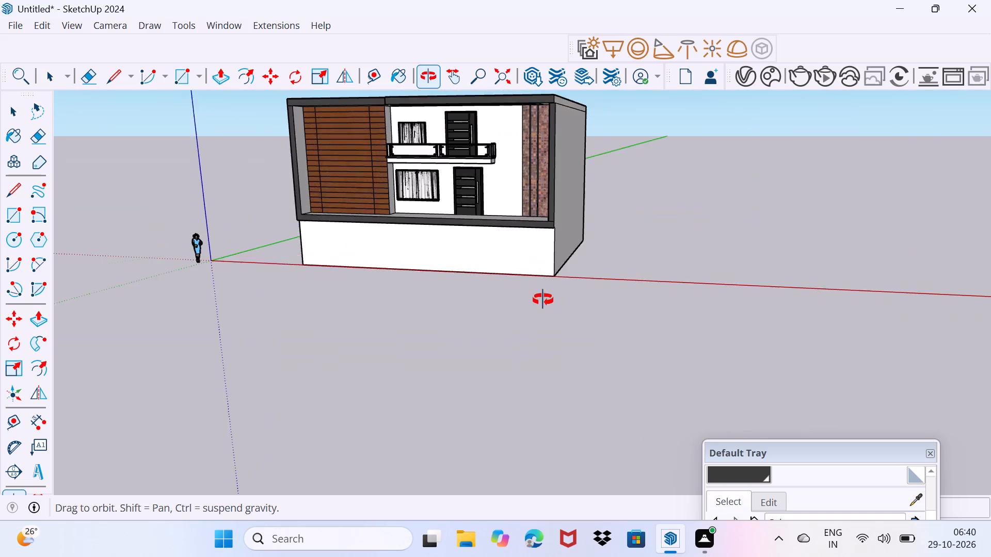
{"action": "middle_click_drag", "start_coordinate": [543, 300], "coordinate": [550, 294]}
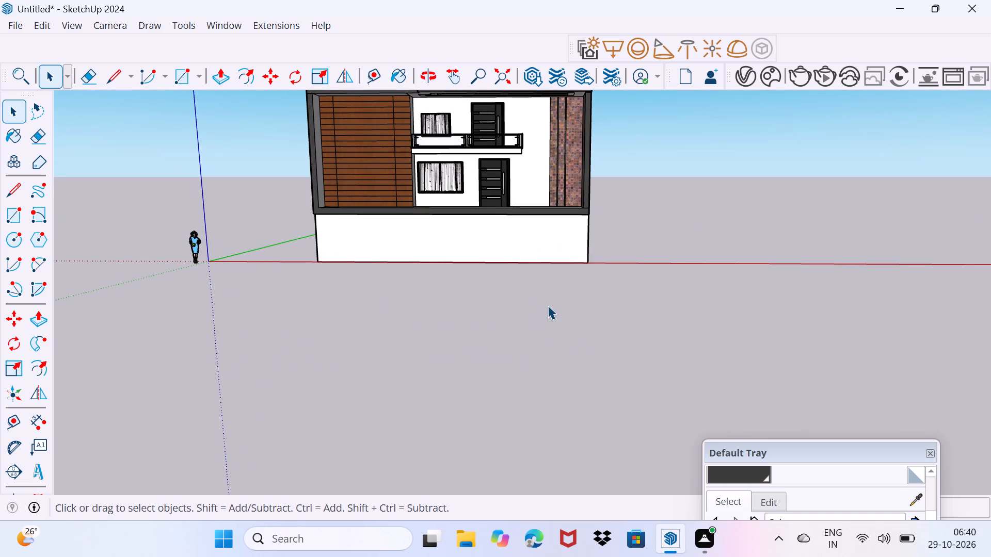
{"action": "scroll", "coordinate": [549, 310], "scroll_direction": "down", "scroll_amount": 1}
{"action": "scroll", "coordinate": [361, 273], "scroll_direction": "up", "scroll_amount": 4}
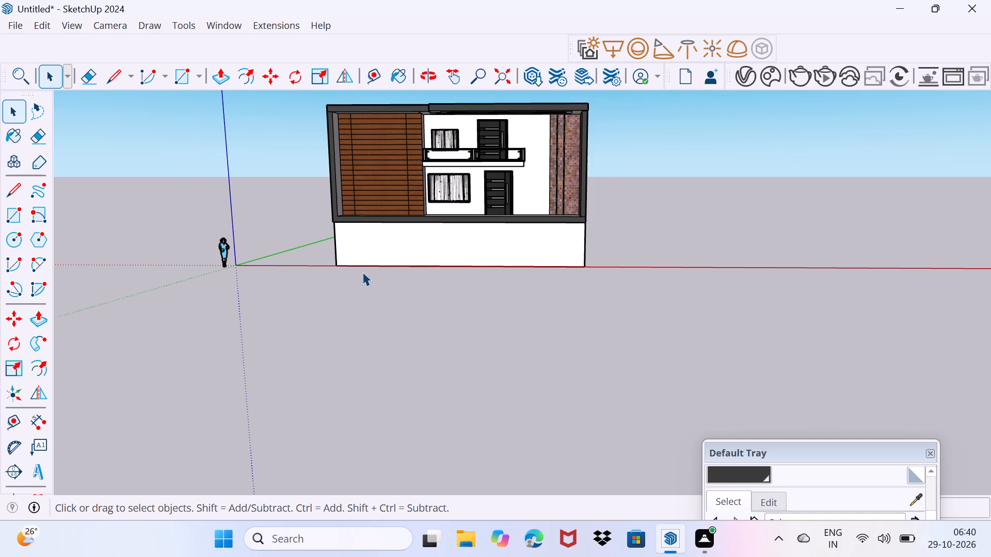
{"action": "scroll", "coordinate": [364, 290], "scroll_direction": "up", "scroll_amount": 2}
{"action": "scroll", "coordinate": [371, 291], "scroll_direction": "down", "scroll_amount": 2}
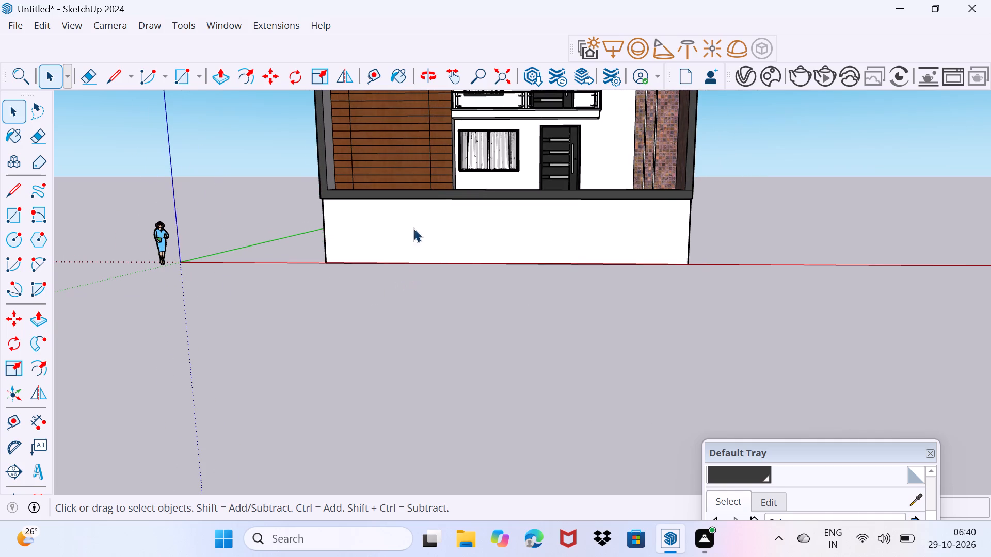
Copy the upper balcony's railing down onto the dark grey band, placing it at the tiled end of the lower floor.
{"action": "scroll", "coordinate": [563, 161], "scroll_direction": "up", "scroll_amount": 2}
{"action": "middle_click_drag", "start_coordinate": [580, 166], "coordinate": [494, 277]}
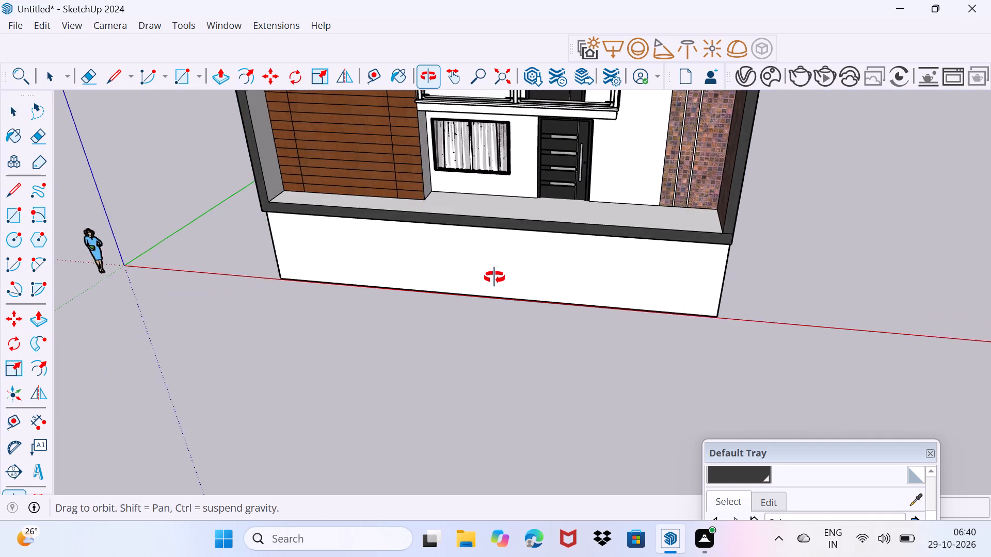
{"action": "middle_click_drag", "start_coordinate": [494, 277], "coordinate": [494, 277]}
{"action": "left_click", "coordinate": [560, 105]}
{"action": "scroll", "coordinate": [595, 116], "scroll_direction": "up", "scroll_amount": 3}
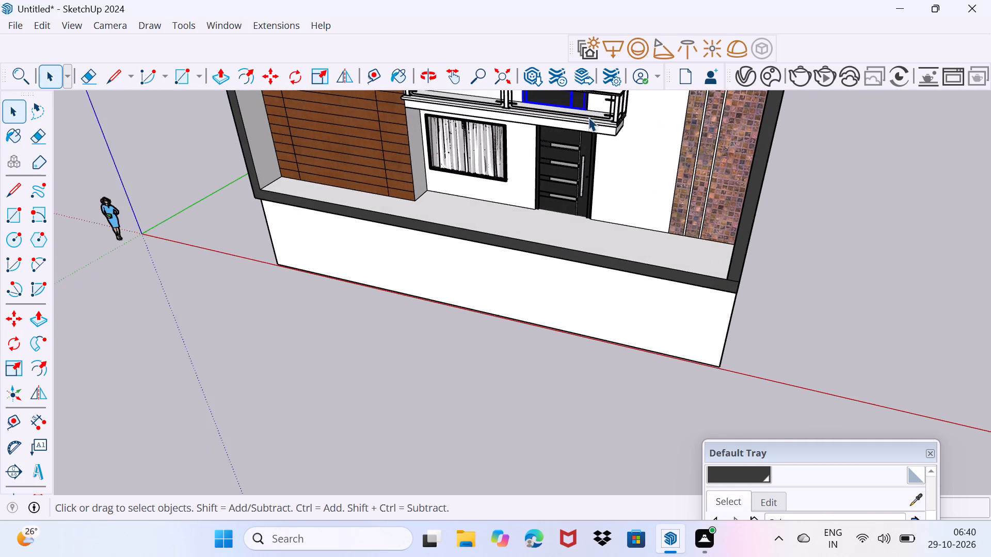
{"action": "scroll", "coordinate": [588, 117], "scroll_direction": "up", "scroll_amount": 2}
{"action": "left_click_drag", "start_coordinate": [608, 123], "coordinate": [627, 106]}
{"action": "left_click", "coordinate": [622, 117]}
{"action": "scroll", "coordinate": [630, 134], "scroll_direction": "up", "scroll_amount": 1}
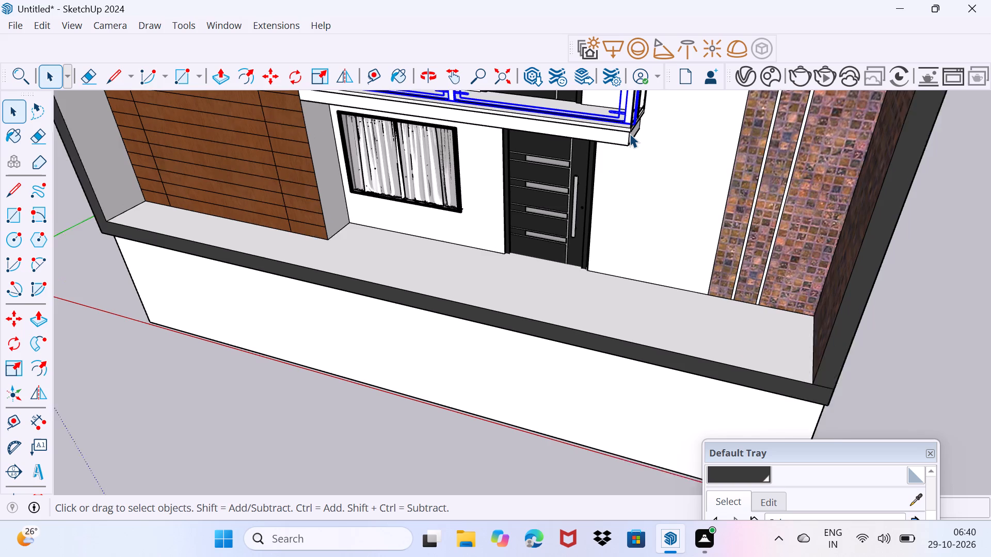
{"action": "scroll", "coordinate": [630, 134], "scroll_direction": "up", "scroll_amount": 1}
{"action": "key", "text": "m"}
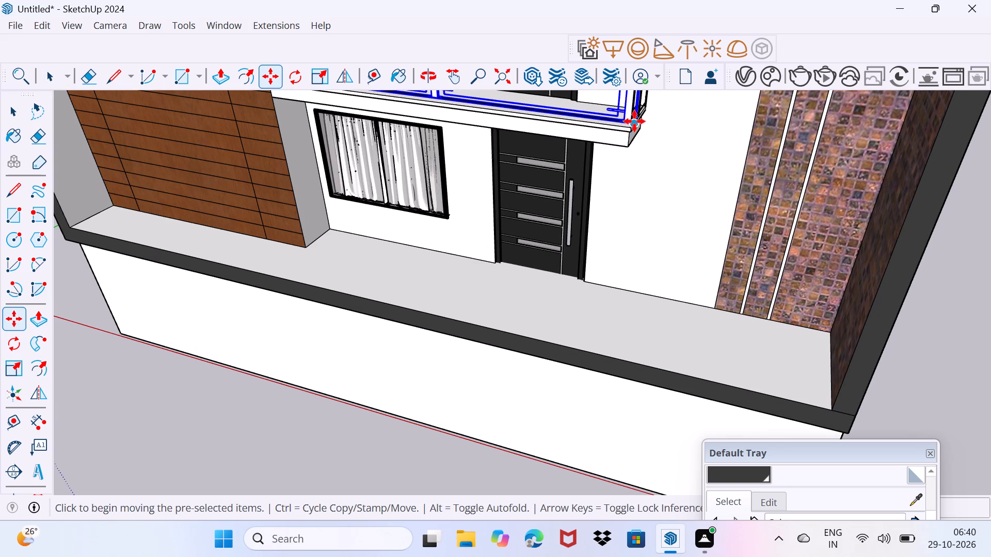
{"action": "left_click", "coordinate": [637, 119]}
{"action": "scroll", "coordinate": [707, 283], "scroll_direction": "down", "scroll_amount": 3}
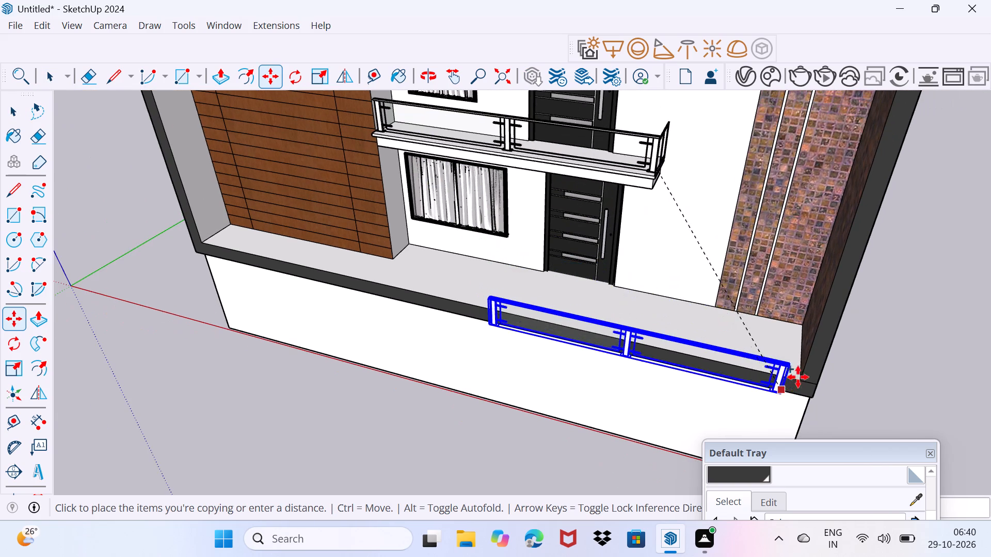
{"action": "scroll", "coordinate": [801, 371], "scroll_direction": "up", "scroll_amount": 9}
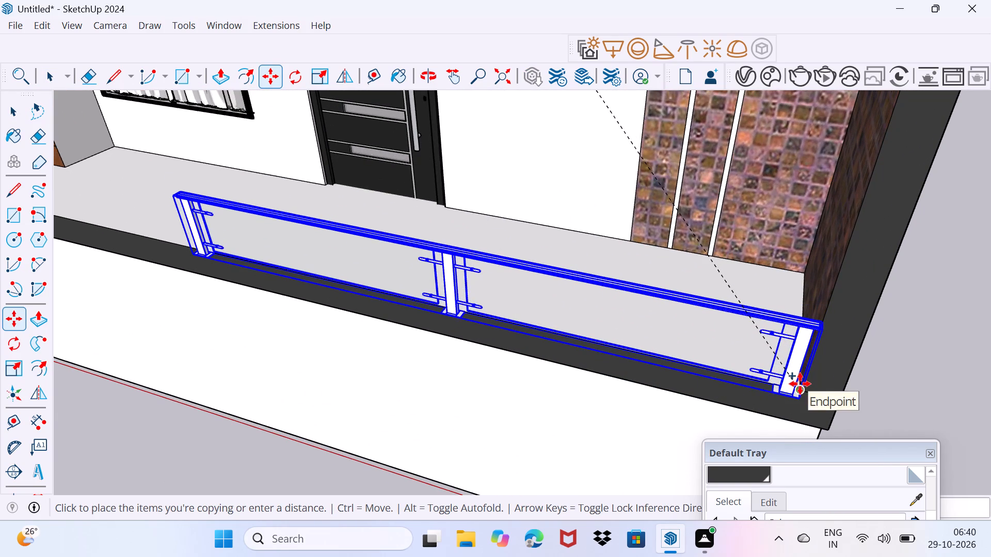
{"action": "left_click", "coordinate": [800, 384]}
Move the copied railing slightly back so its base corner meets the inner corner of the dark grey frame.
{"action": "scroll", "coordinate": [796, 416], "scroll_direction": "up", "scroll_amount": 4}
{"action": "middle_click_drag", "start_coordinate": [795, 414], "coordinate": [701, 356]}
{"action": "scroll", "coordinate": [704, 361], "scroll_direction": "up", "scroll_amount": 8}
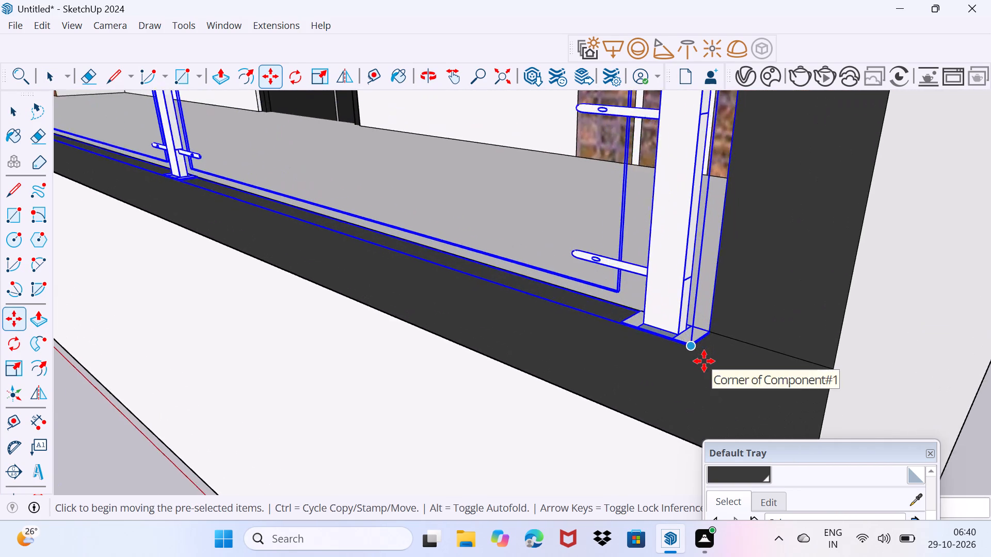
{"action": "scroll", "coordinate": [704, 361], "scroll_direction": "up", "scroll_amount": 1}
{"action": "left_click", "coordinate": [689, 341]}
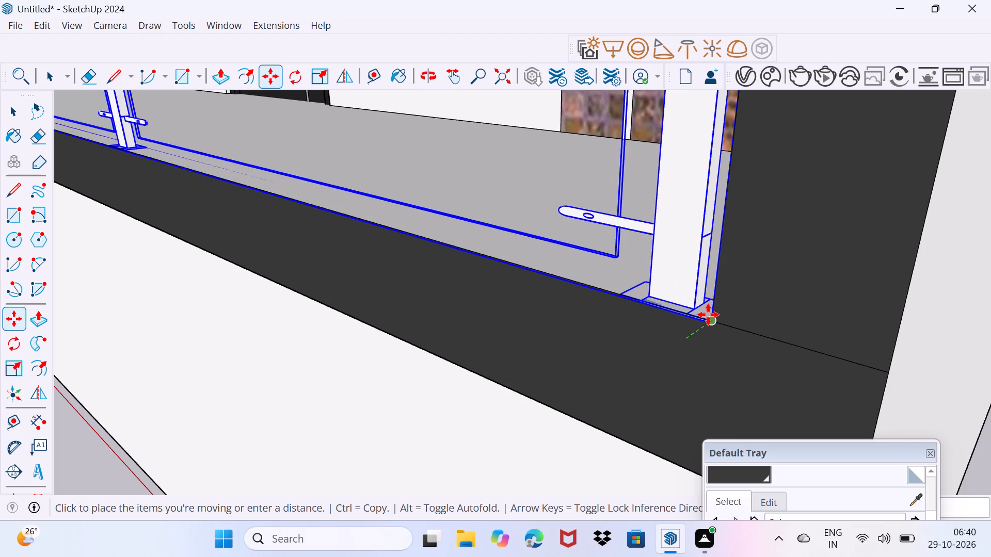
{"action": "left_click", "coordinate": [708, 315]}
Stretch the copied railing lengthwise with Scale until it reaches the dark grey frame beside the wood cladding.
{"action": "scroll", "coordinate": [621, 309], "scroll_direction": "down", "scroll_amount": 15}
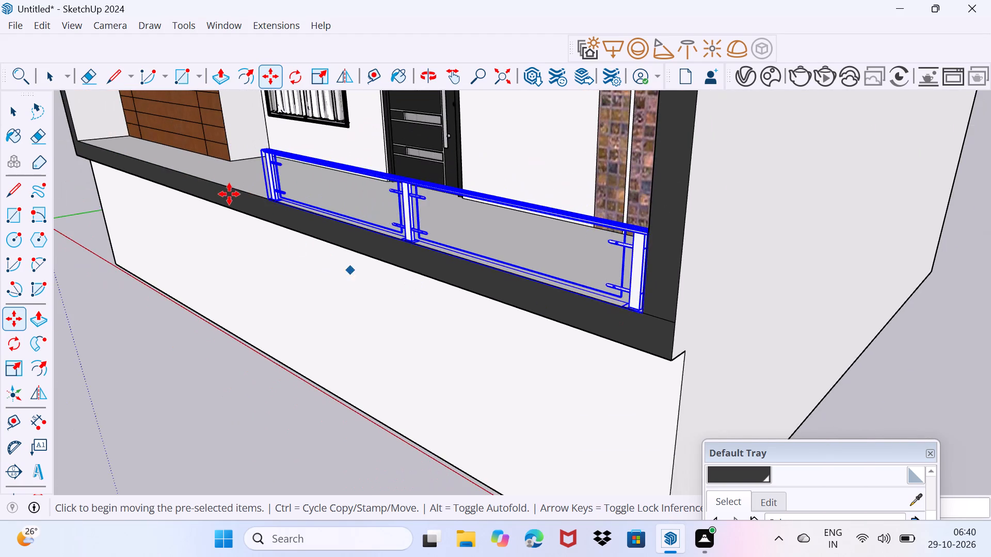
{"action": "scroll", "coordinate": [229, 194], "scroll_direction": "up", "scroll_amount": 3}
{"action": "key", "text": "s"}
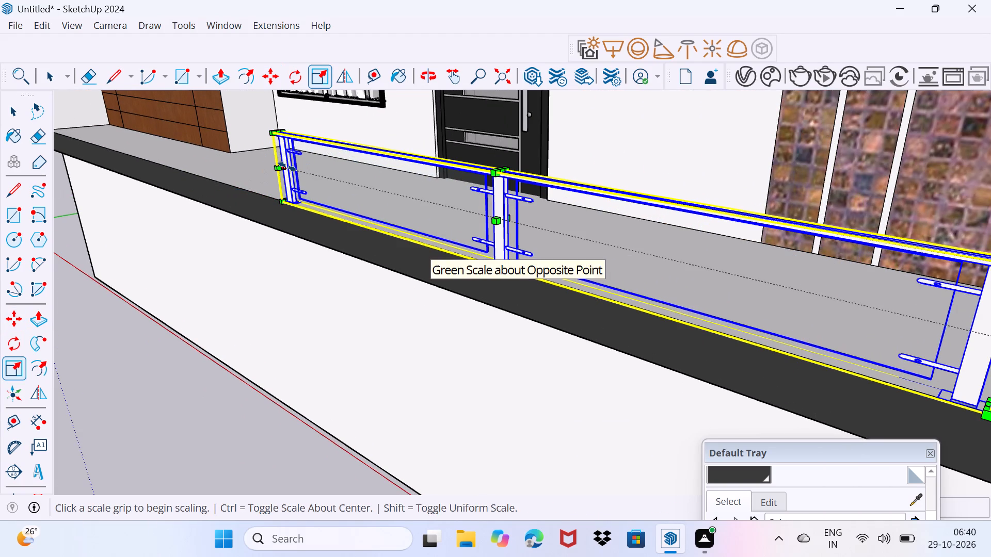
{"action": "left_click", "coordinate": [287, 167]}
{"action": "scroll", "coordinate": [169, 161], "scroll_direction": "down", "scroll_amount": 4}
{"action": "middle_click_drag", "start_coordinate": [169, 161], "coordinate": [404, 266], "text": "shift"}
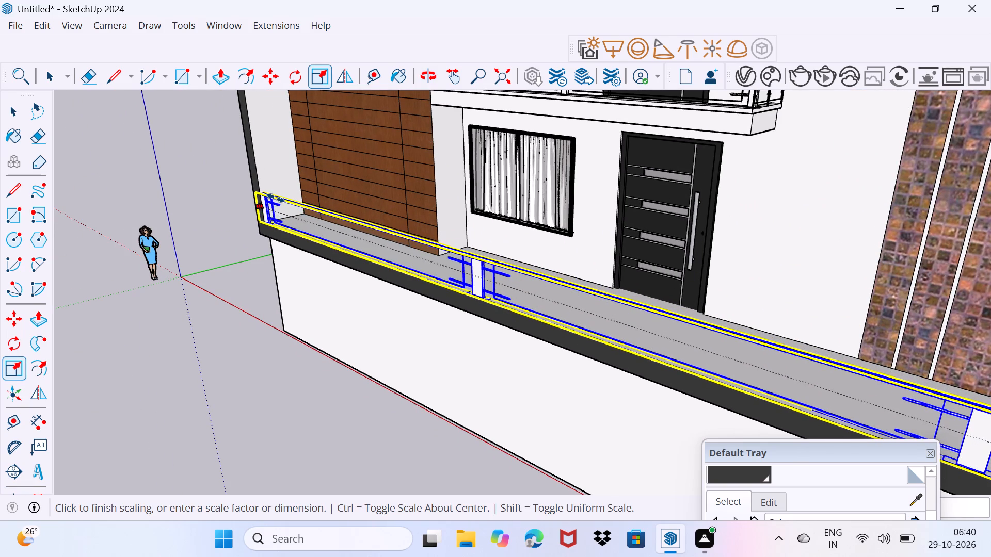
{"action": "left_click", "coordinate": [276, 198]}
Scale the lower railing upward to make it taller above the dark grey band.
{"action": "scroll", "coordinate": [486, 256], "scroll_direction": "up", "scroll_amount": 2}
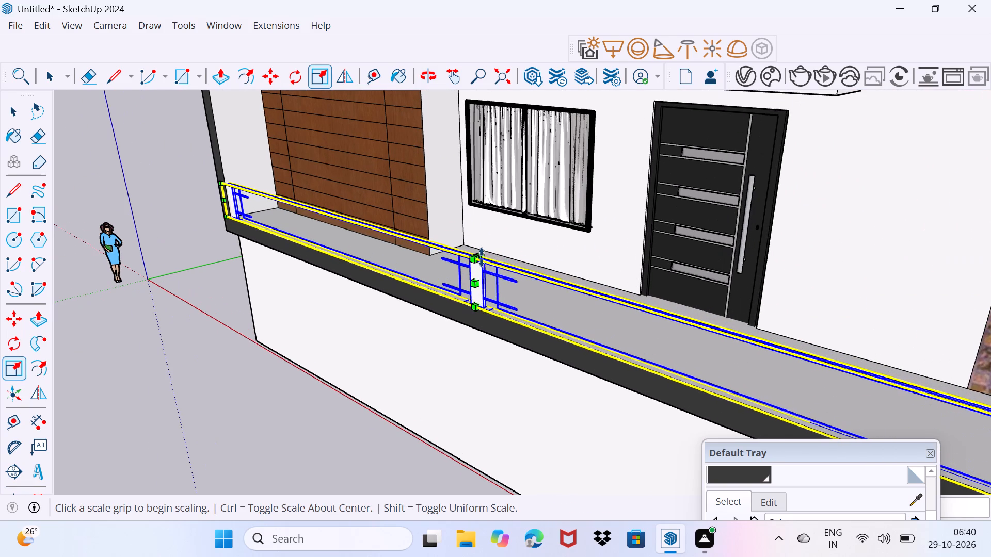
{"action": "left_click", "coordinate": [482, 255]}
{"action": "scroll", "coordinate": [486, 201], "scroll_direction": "down", "scroll_amount": 3}
{"action": "left_click", "coordinate": [486, 201]}
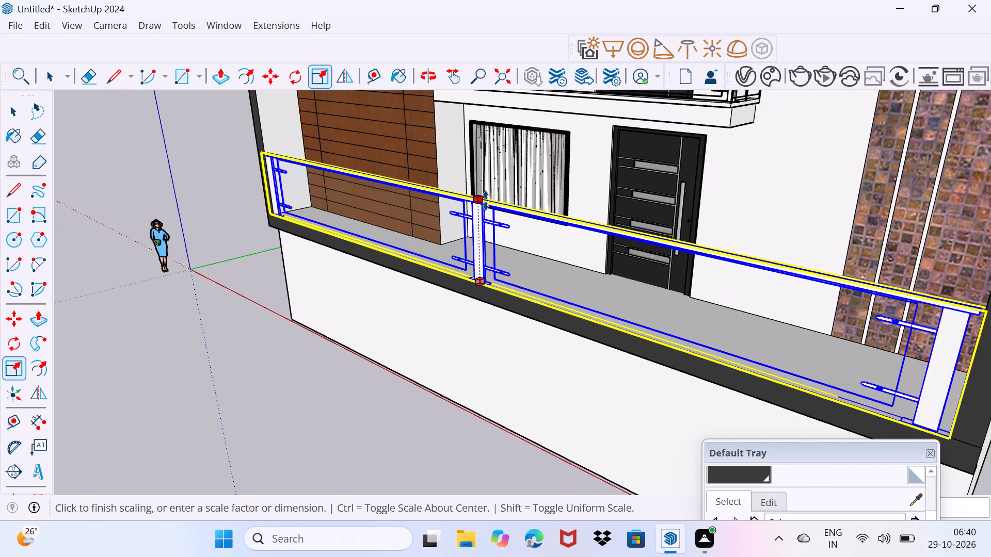
{"action": "key", "text": "space"}
{"action": "left_click_drag", "start_coordinate": [450, 339], "coordinate": [474, 281]}
Draw a vertical line from the dark grey band's bottom edge partway down the white lower front wall, below the wood cladding.
{"action": "scroll", "coordinate": [468, 264], "scroll_direction": "down", "scroll_amount": 8}
{"action": "middle_click_drag", "start_coordinate": [467, 298], "coordinate": [483, 291]}
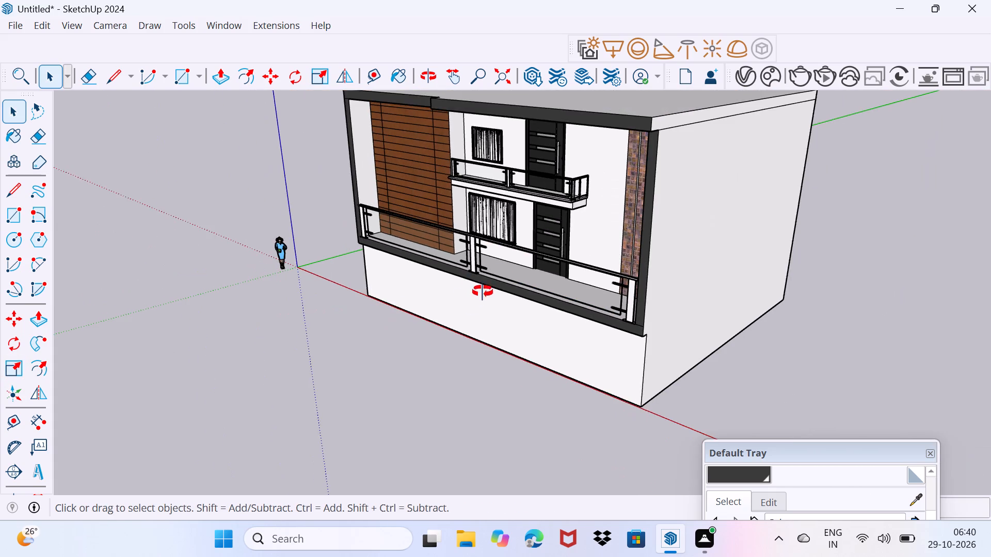
{"action": "middle_click_drag", "start_coordinate": [483, 291], "coordinate": [612, 227]}
{"action": "middle_click_drag", "start_coordinate": [275, 191], "coordinate": [359, 170]}
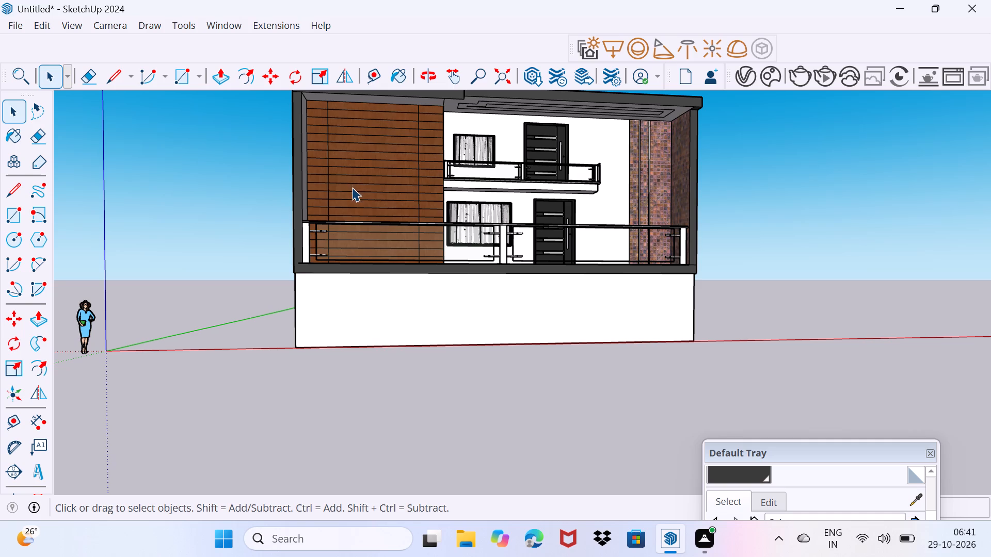
{"action": "key", "text": "l"}
{"action": "scroll", "coordinate": [404, 346], "scroll_direction": "up", "scroll_amount": 3}
{"action": "middle_click_drag", "start_coordinate": [404, 345], "coordinate": [418, 294]}
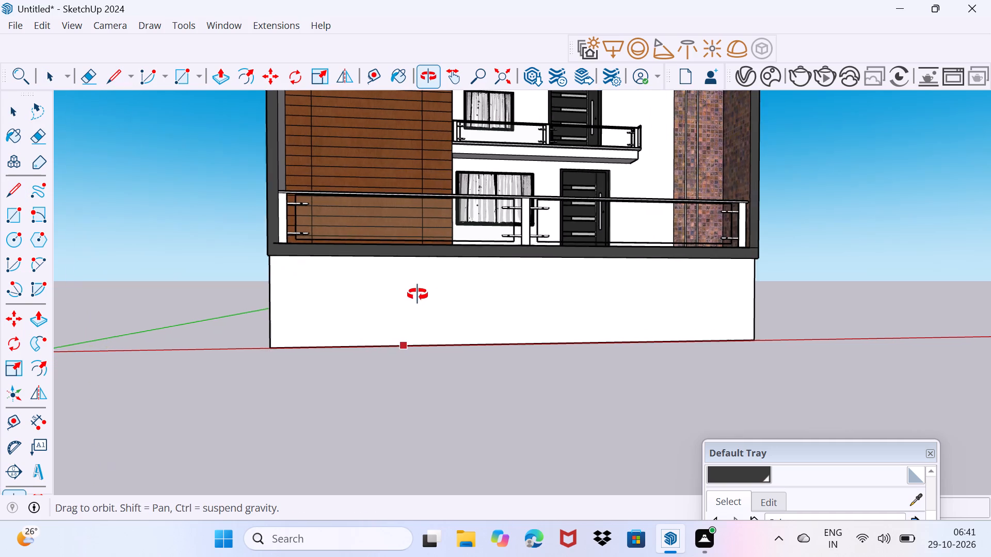
{"action": "middle_click_drag", "start_coordinate": [418, 294], "coordinate": [418, 281]}
{"action": "scroll", "coordinate": [411, 252], "scroll_direction": "up", "scroll_amount": 3}
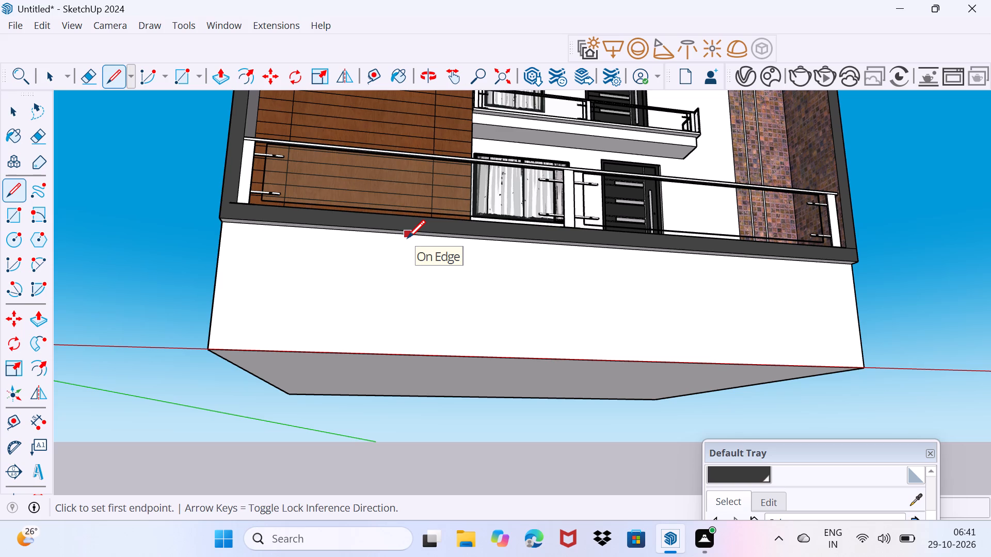
{"action": "left_click", "coordinate": [407, 238]}
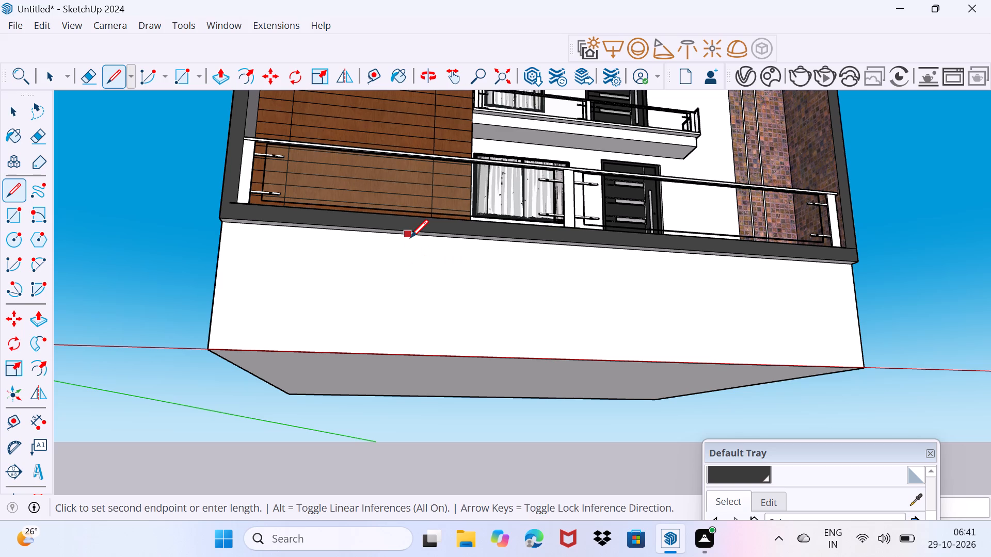
{"action": "left_click", "coordinate": [410, 237]}
{"action": "left_click", "coordinate": [405, 234]}
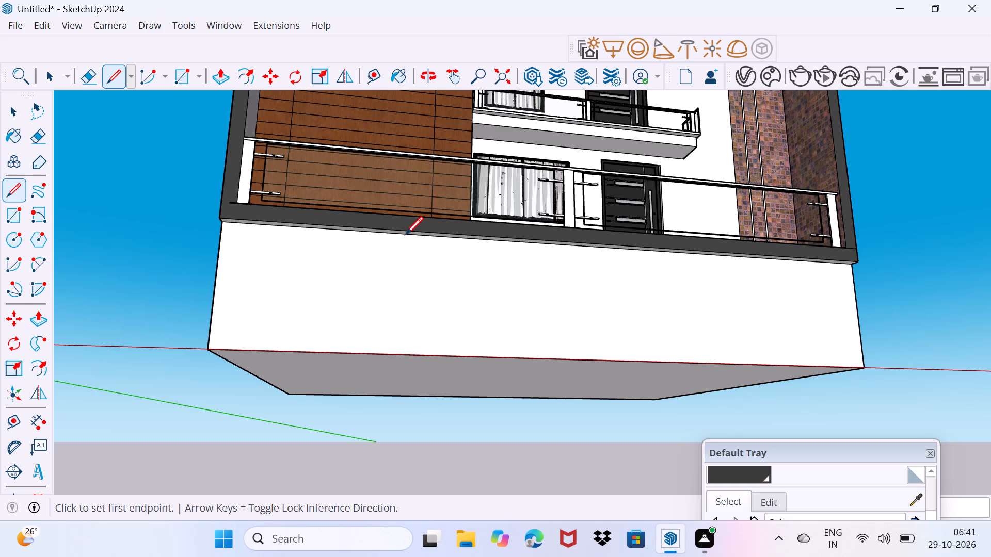
{"action": "left_click", "coordinate": [409, 239]}
{"action": "left_click", "coordinate": [409, 239]}
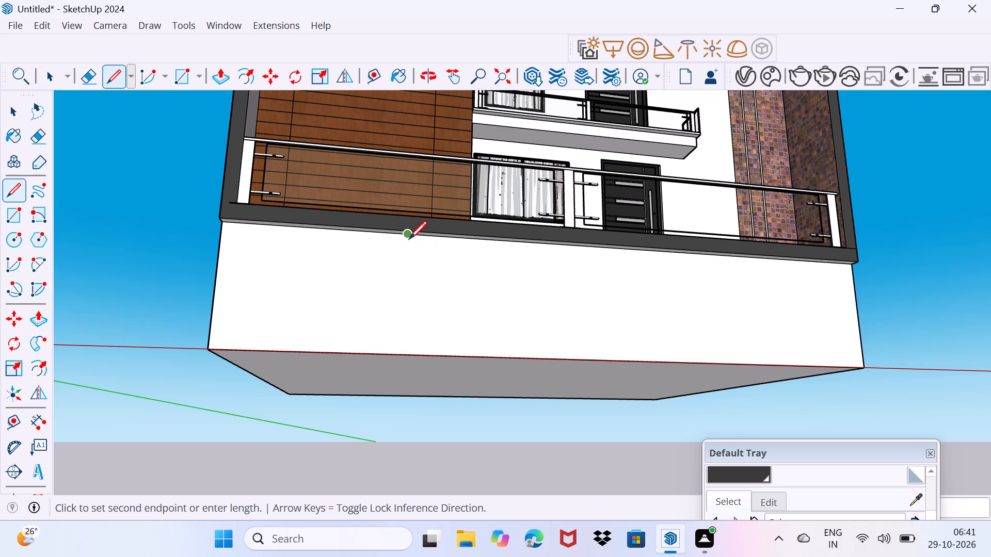
{"action": "left_click", "coordinate": [409, 293]}
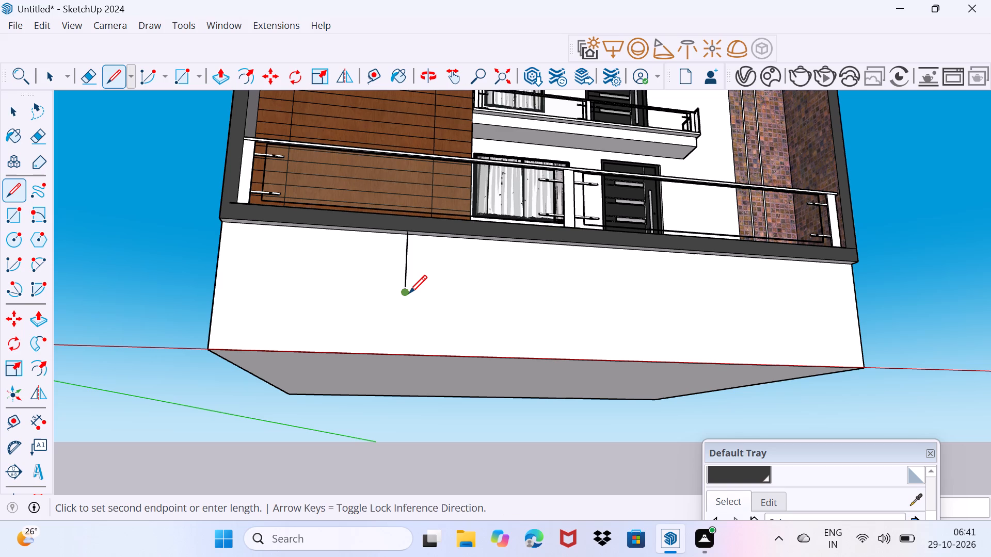
{"action": "key", "text": "l"}
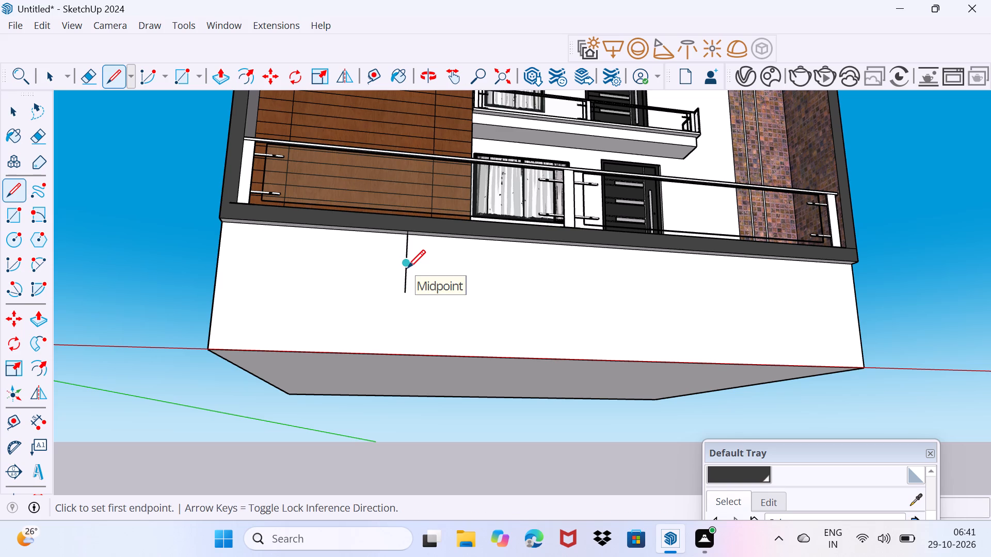
Draw a horizontal line from the vertical line's midpoint across the lower front wall toward the tiled side.
{"action": "left_click", "coordinate": [407, 268]}
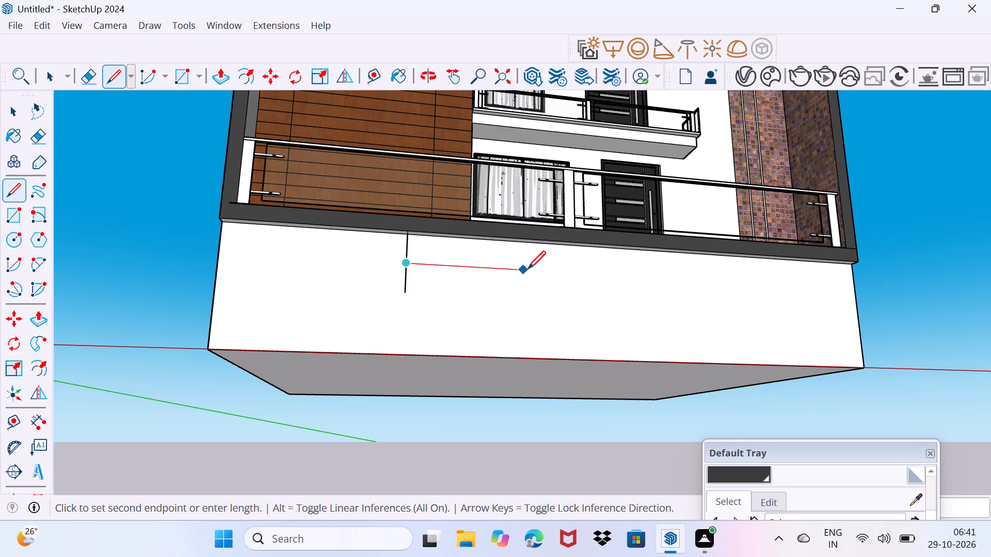
{"action": "left_click", "coordinate": [557, 269]}
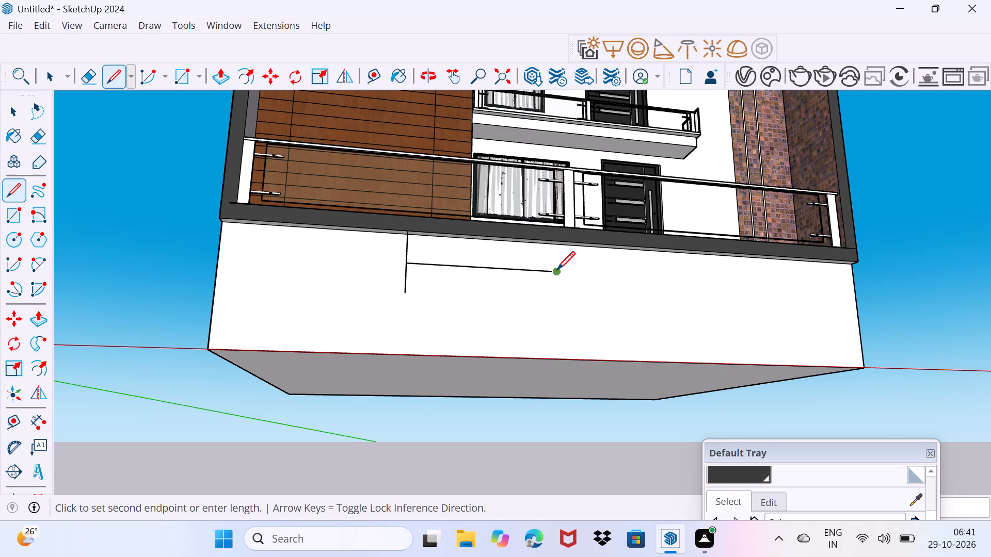
{"action": "key", "text": "space"}
{"action": "scroll", "coordinate": [557, 269], "scroll_direction": "up", "scroll_amount": 2}
{"action": "middle_click_drag", "start_coordinate": [557, 270], "coordinate": [545, 293]}
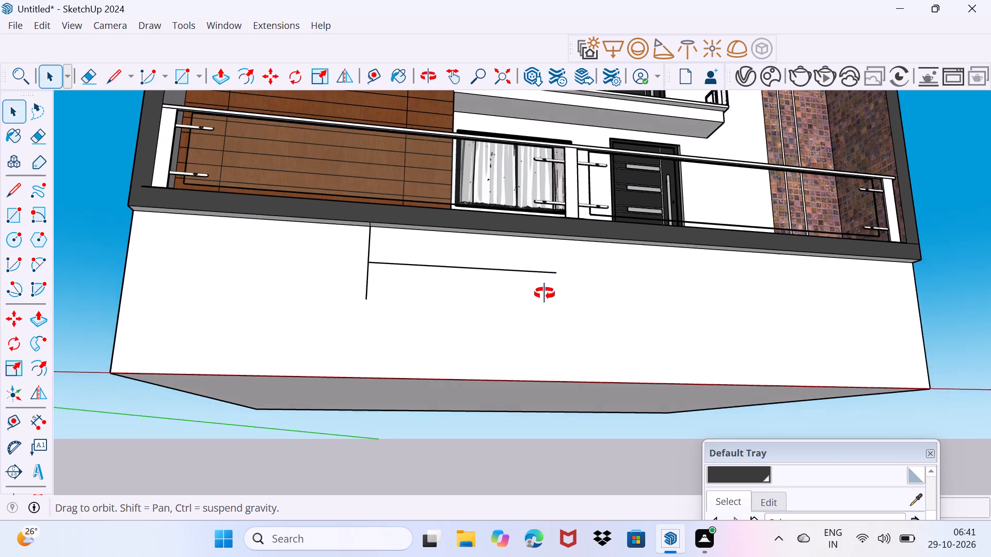
Erase the leftover part of the vertical line below the horizontal line on the white lower front wall.
{"action": "middle_click_drag", "start_coordinate": [545, 293], "coordinate": [542, 298]}
{"action": "key", "text": "e"}
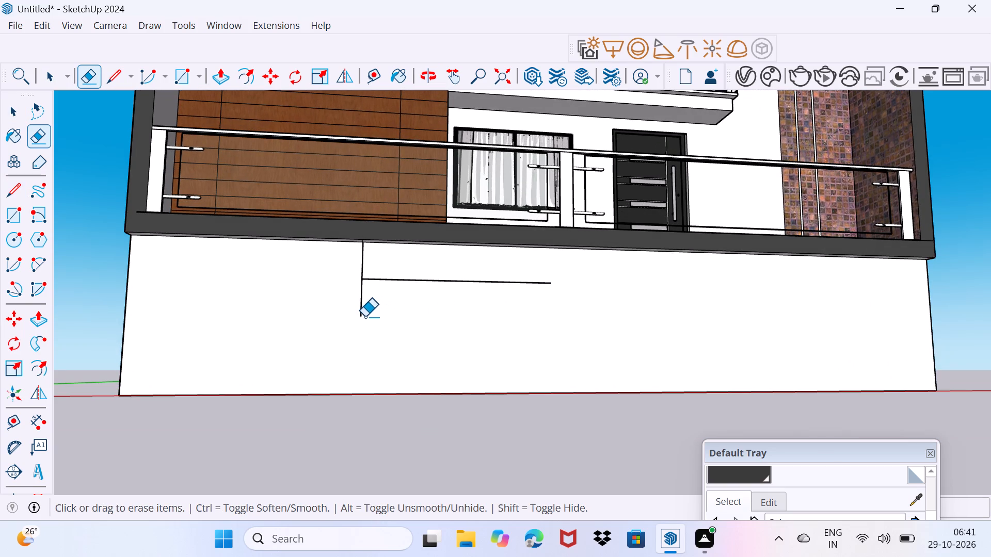
{"action": "left_click", "coordinate": [360, 310]}
Draw a vertical line from the horizontal line's free end down to the bottom edge of the lower front wall.
{"action": "scroll", "coordinate": [372, 285], "scroll_direction": "up", "scroll_amount": 2}
{"action": "middle_click_drag", "start_coordinate": [380, 277], "coordinate": [353, 285]}
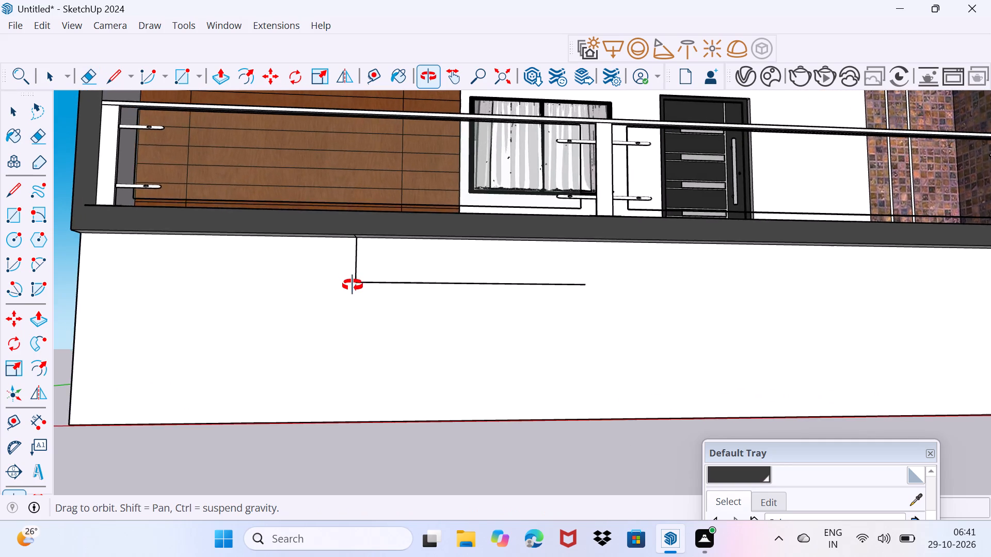
{"action": "middle_click_drag", "start_coordinate": [353, 285], "coordinate": [332, 287]}
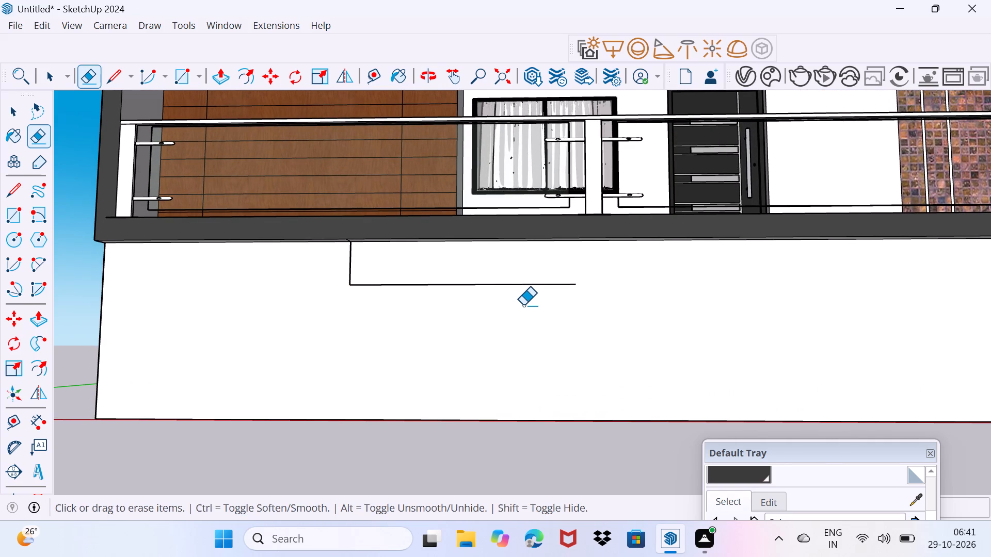
{"action": "key", "text": "l"}
{"action": "left_click", "coordinate": [576, 284]}
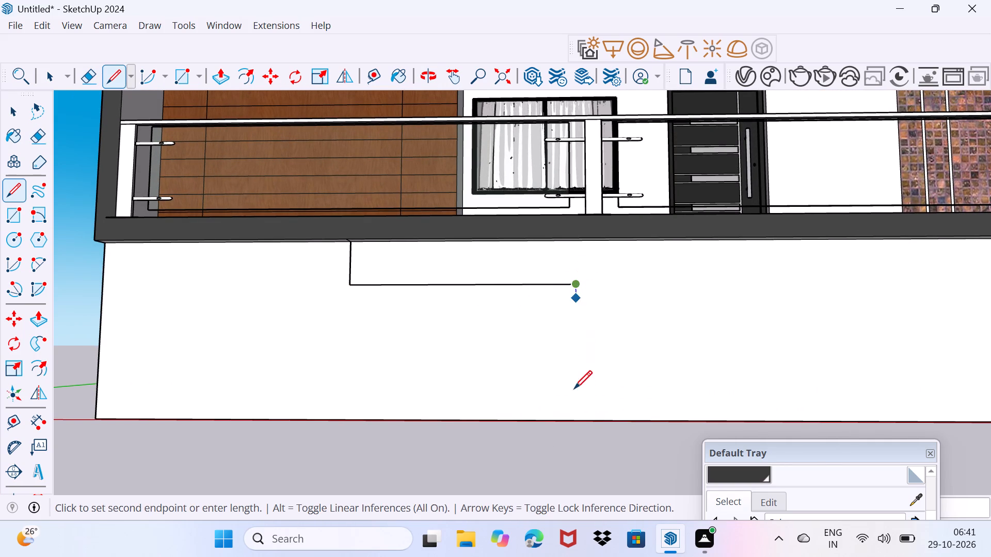
{"action": "left_click", "coordinate": [576, 420]}
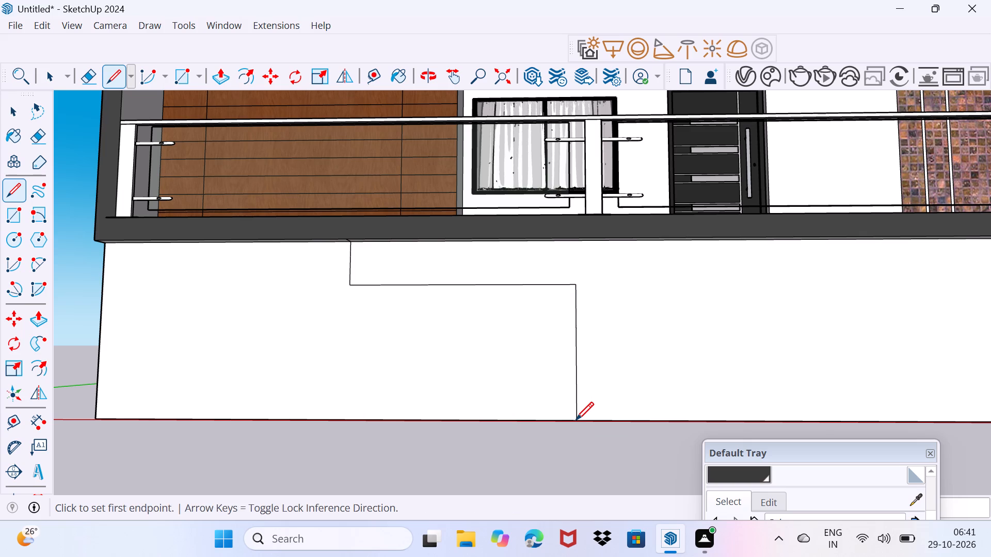
{"action": "key", "text": "space"}
Push the lower front wall face on the tiled side of the stepped outline back into the building with Push/Pull.
{"action": "scroll", "coordinate": [594, 371], "scroll_direction": "down", "scroll_amount": 1}
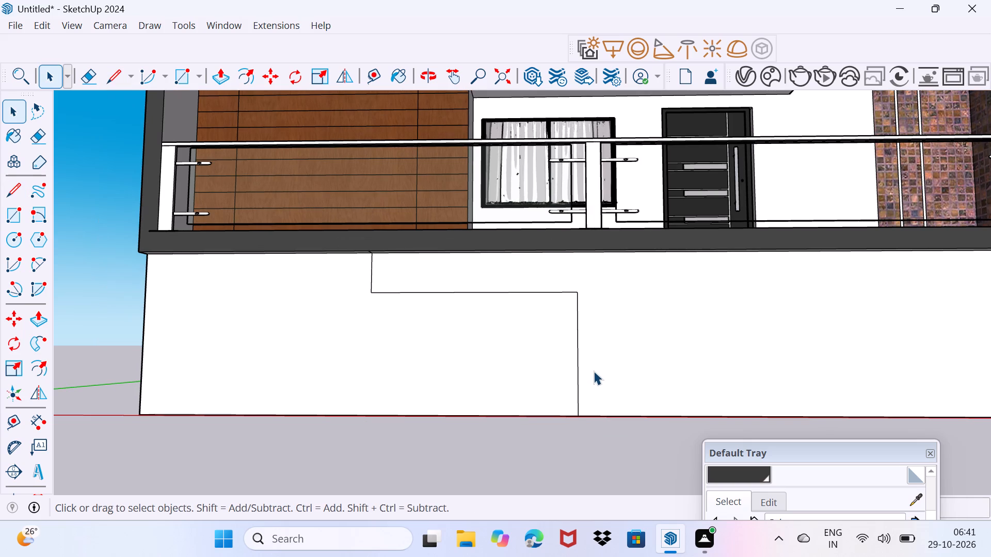
{"action": "left_click", "coordinate": [619, 370]}
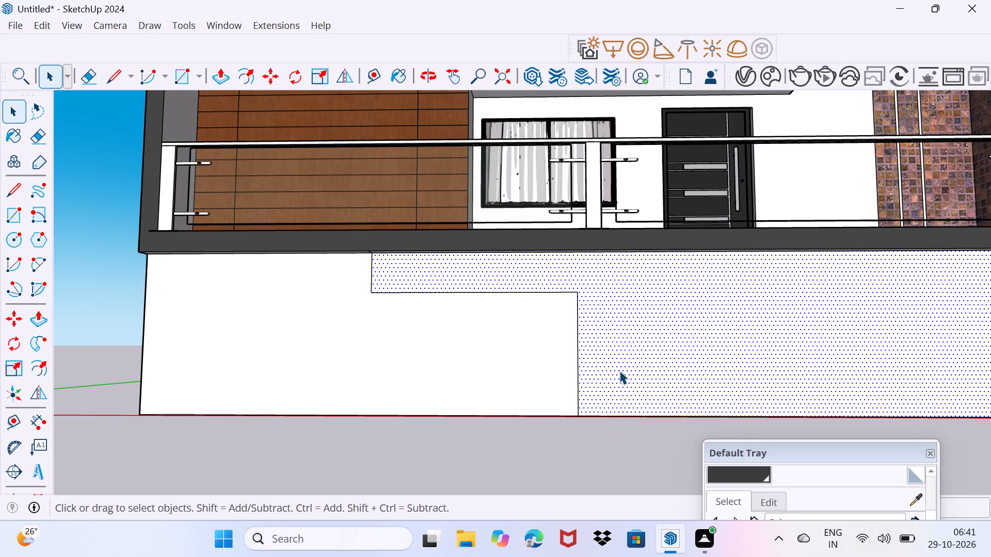
{"action": "key", "text": "p"}
{"action": "left_click", "coordinate": [619, 370]}
{"action": "middle_click_drag", "start_coordinate": [630, 356], "coordinate": [604, 374]}
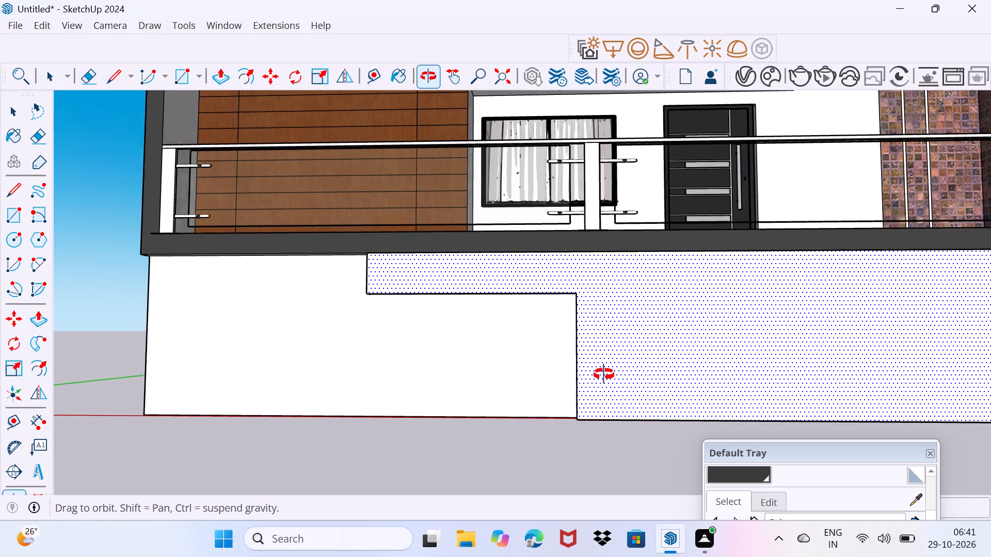
{"action": "middle_click_drag", "start_coordinate": [604, 374], "coordinate": [574, 397]}
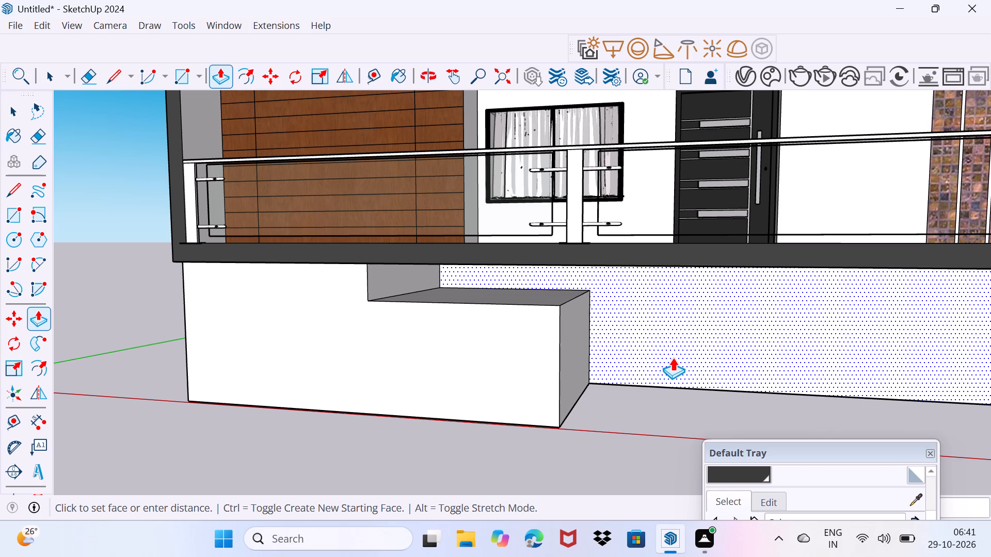
{"action": "left_click", "coordinate": [677, 352]}
{"action": "key", "text": "space"}
{"action": "left_click_drag", "start_coordinate": [647, 392], "coordinate": [658, 360]}
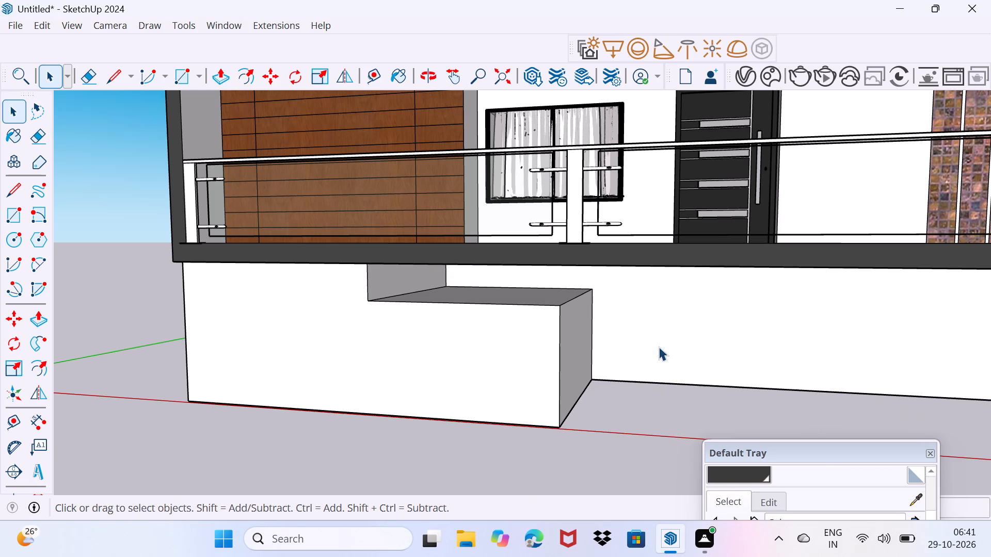
Draw a 50' by 6" rotated rectangle hanging vertically down from the building's rear bottom edge.
{"action": "scroll", "coordinate": [657, 347], "scroll_direction": "down", "scroll_amount": 15}
{"action": "middle_click_drag", "start_coordinate": [712, 361], "coordinate": [467, 260]}
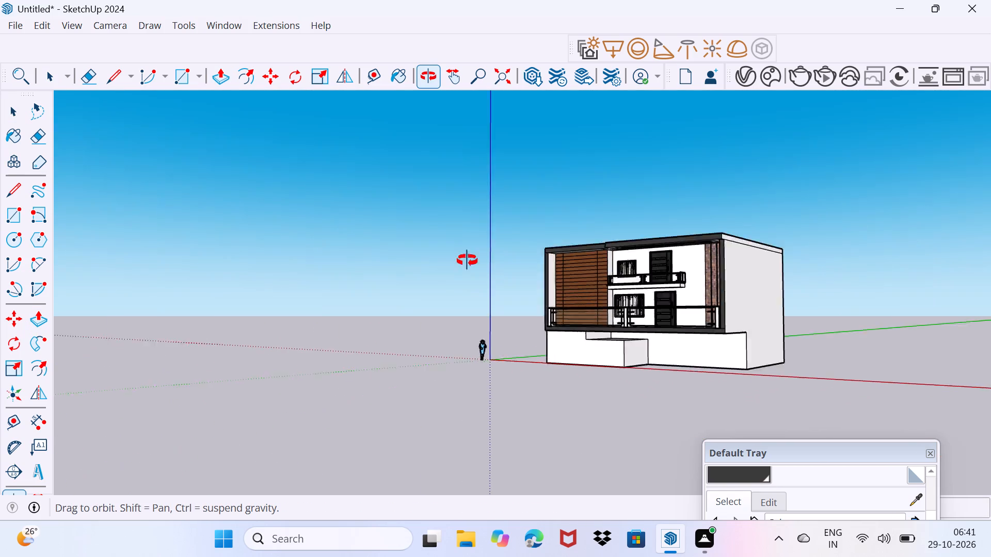
{"action": "middle_click_drag", "start_coordinate": [467, 260], "coordinate": [274, 214]}
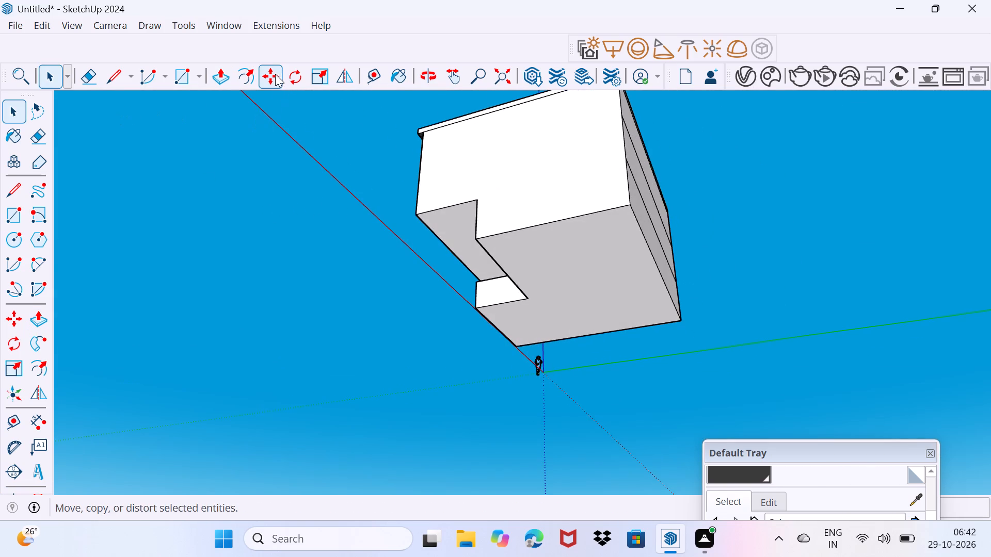
{"action": "left_click", "coordinate": [30, 212]}
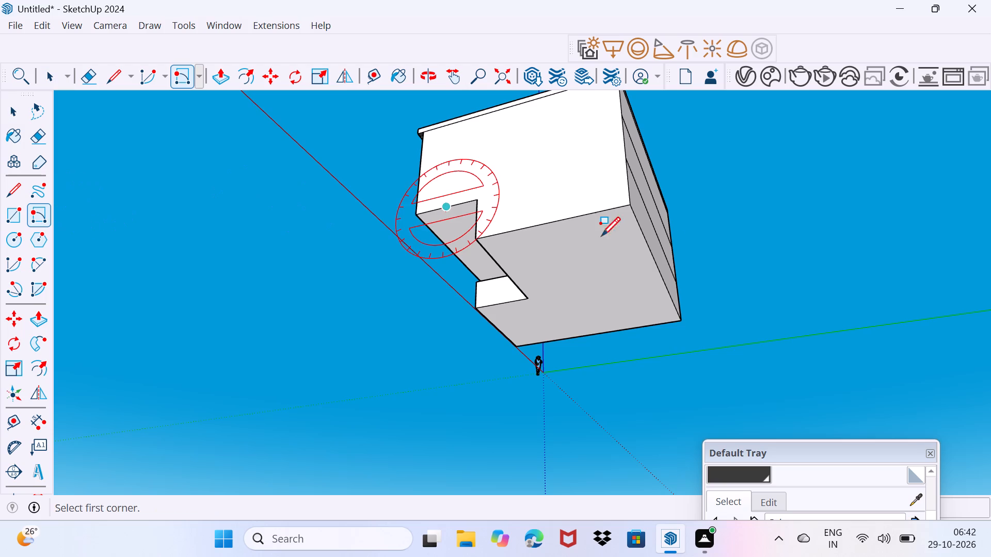
{"action": "middle_click_drag", "start_coordinate": [625, 248], "coordinate": [483, 238]}
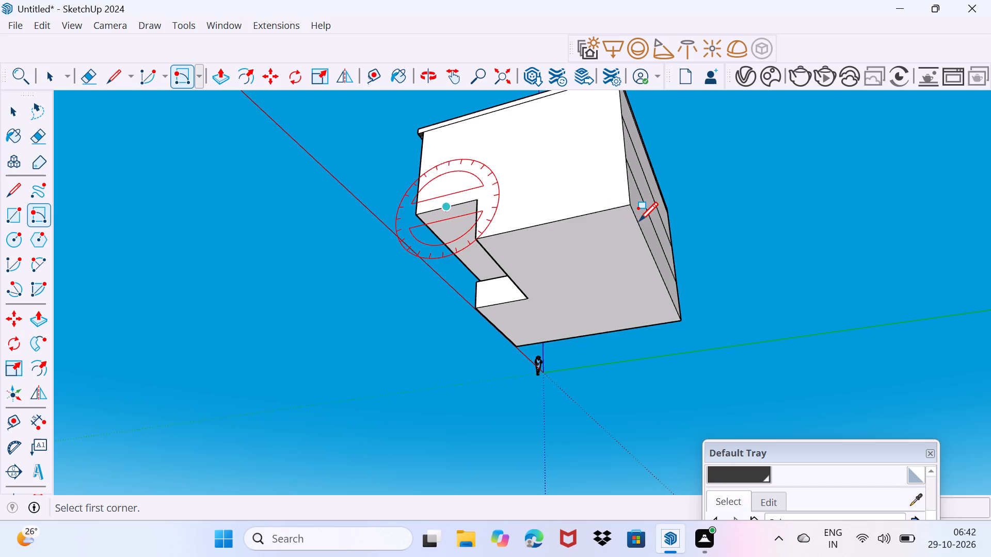
{"action": "middle_click_drag", "start_coordinate": [710, 319], "coordinate": [447, 251]}
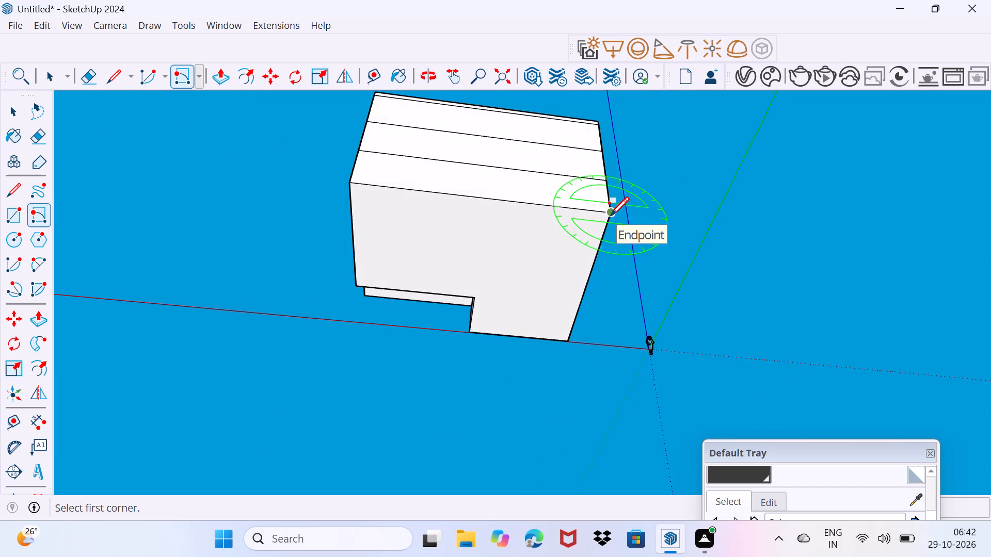
{"action": "left_click", "coordinate": [609, 216]}
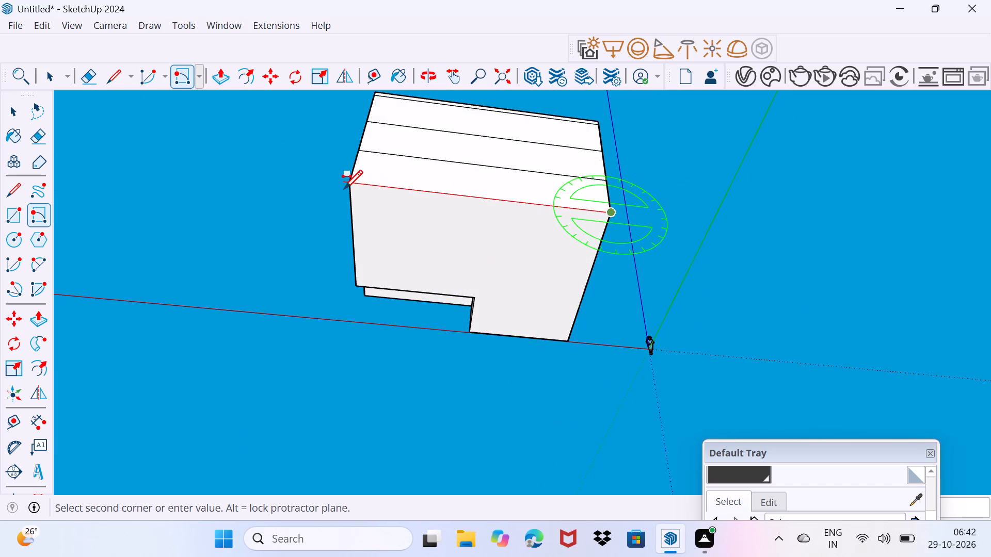
{"action": "left_click", "coordinate": [353, 182]}
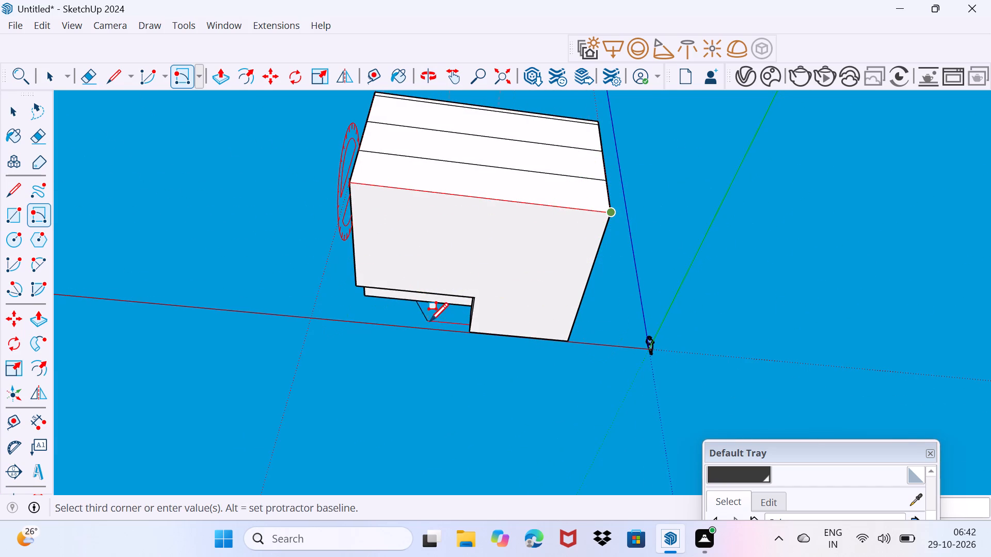
{"action": "middle_click_drag", "start_coordinate": [430, 324], "coordinate": [697, 430]}
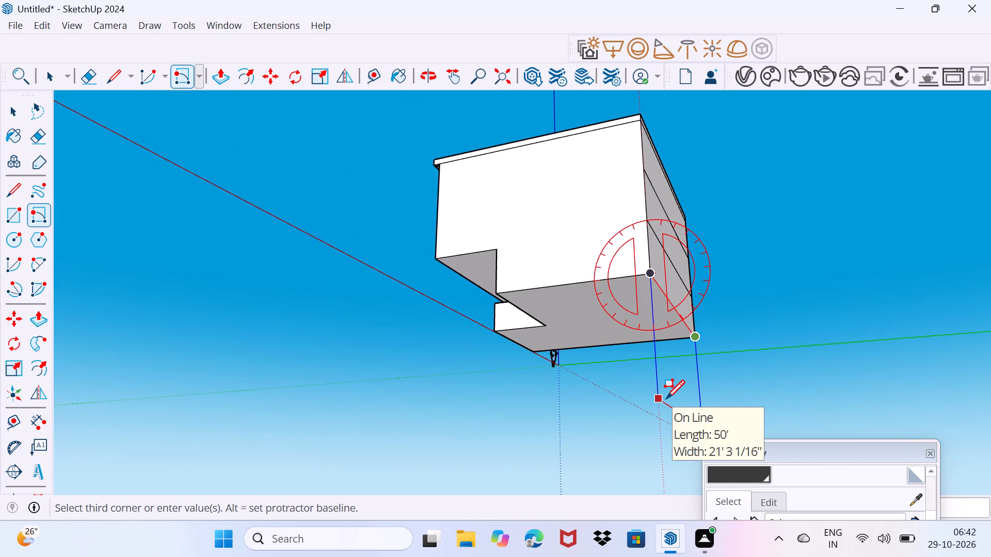
{"action": "key", "text": "6"}
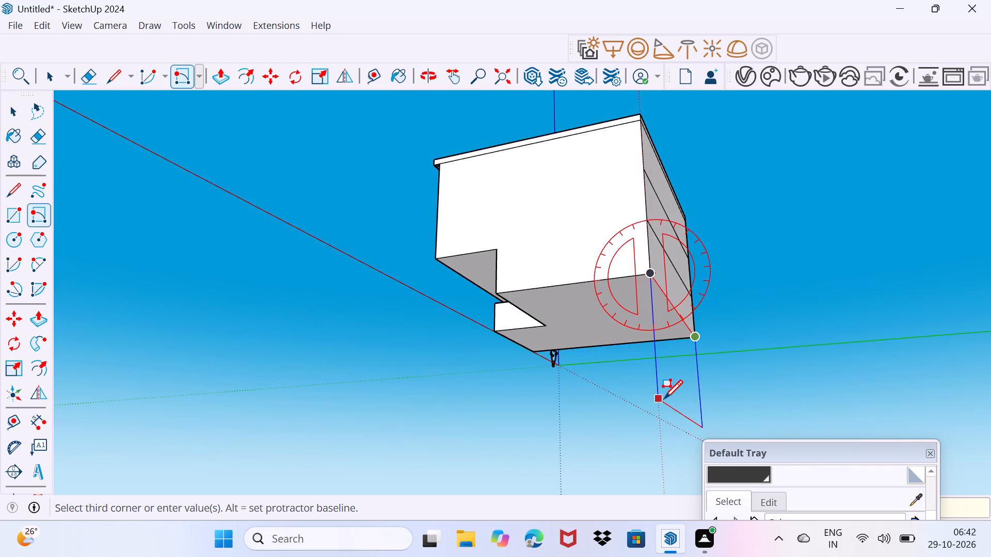
{"action": "key", "text": "shift+quotedbl"}
{"action": "key", "text": "Return"}
{"action": "key", "text": "space"}
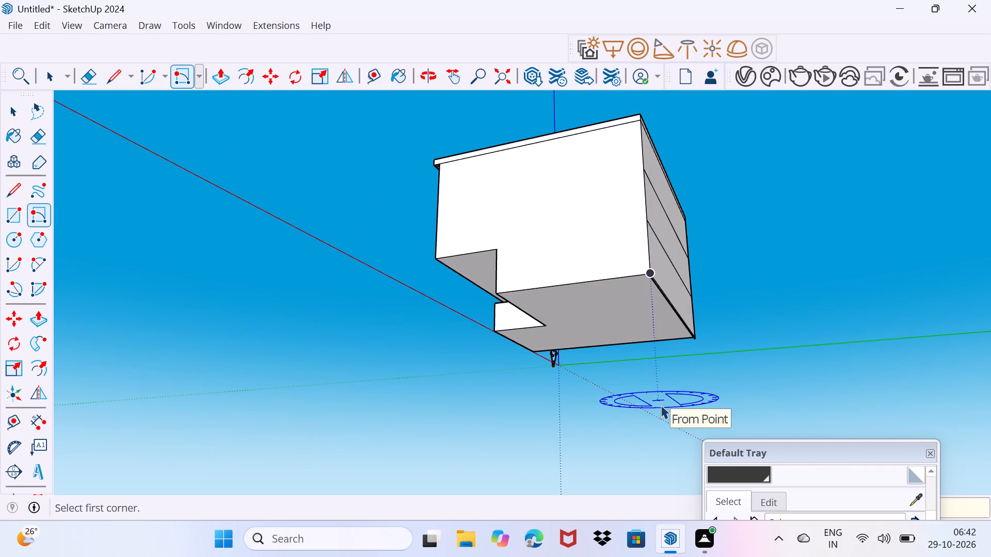
Extrude the 6" strip forward beneath the whole building so it forms a base slab projecting beyond the front wall.
{"action": "scroll", "coordinate": [644, 372], "scroll_direction": "up", "scroll_amount": 2}
{"action": "middle_click_drag", "start_coordinate": [643, 371], "coordinate": [799, 380]}
{"action": "scroll", "coordinate": [764, 328], "scroll_direction": "up", "scroll_amount": 2}
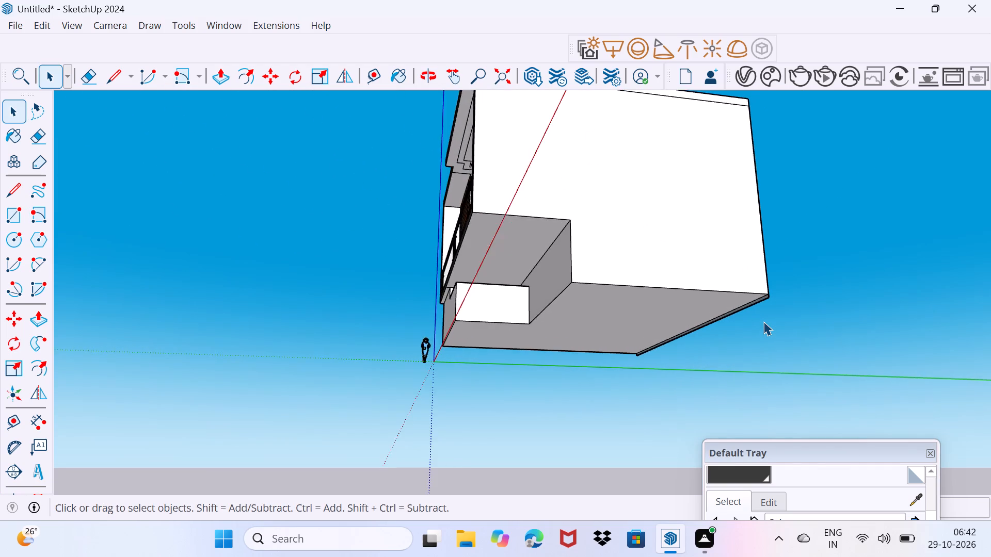
{"action": "scroll", "coordinate": [763, 321], "scroll_direction": "up", "scroll_amount": 9}
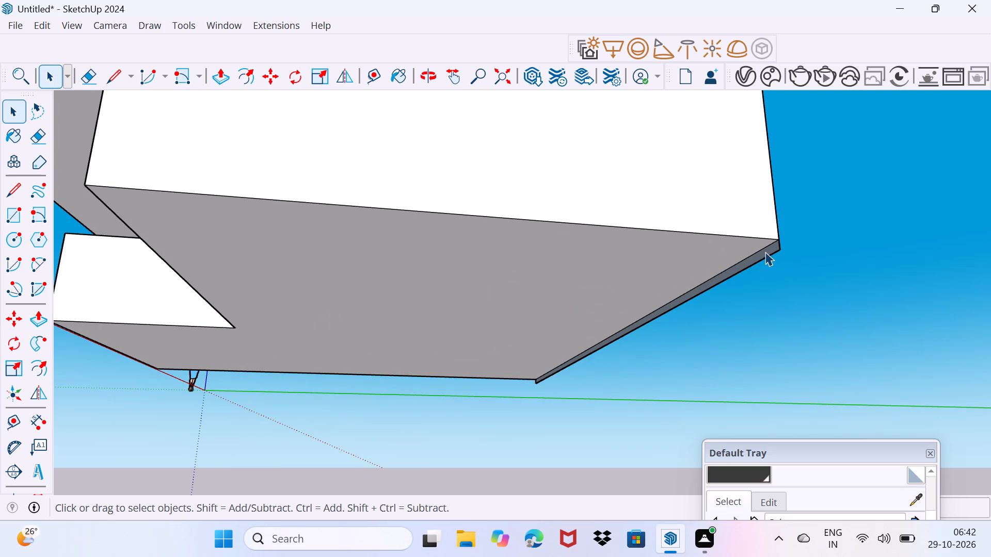
{"action": "left_click", "coordinate": [765, 252]}
{"action": "key", "text": "p"}
{"action": "left_click", "coordinate": [766, 252]}
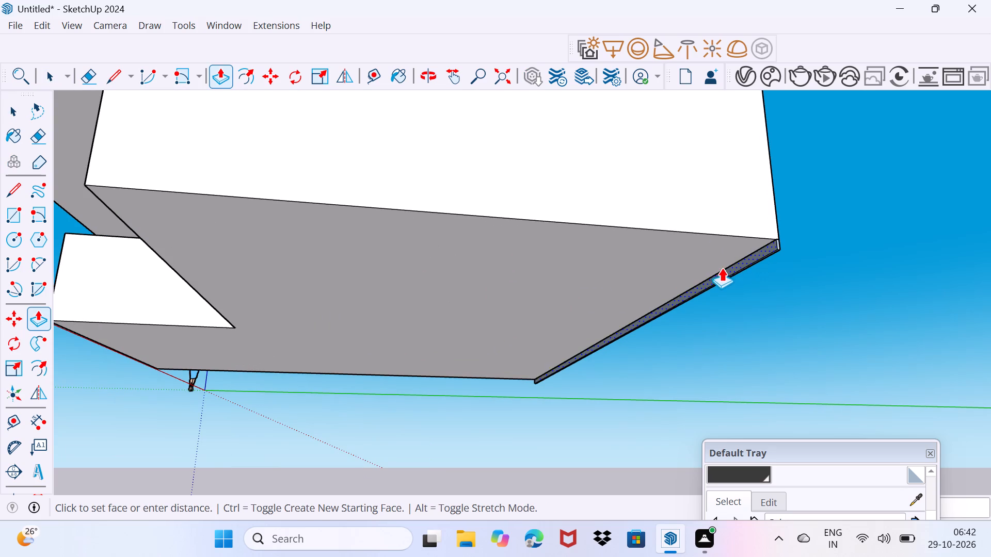
{"action": "scroll", "coordinate": [630, 286], "scroll_direction": "down", "scroll_amount": 11}
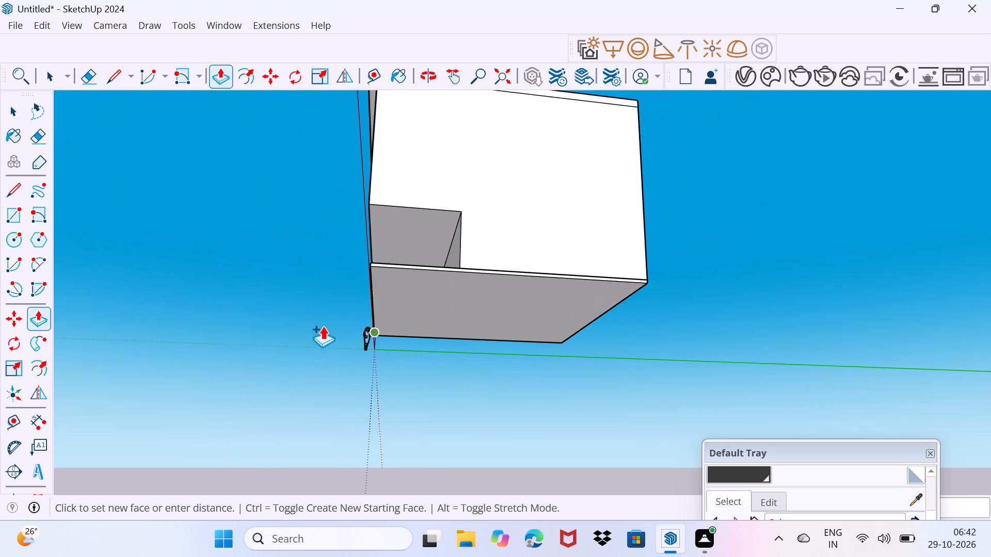
{"action": "left_click", "coordinate": [248, 330]}
{"action": "key", "text": "space"}
{"action": "left_click_drag", "start_coordinate": [257, 339], "coordinate": [287, 312]}
{"action": "middle_click_drag", "start_coordinate": [257, 310], "coordinate": [262, 324]}
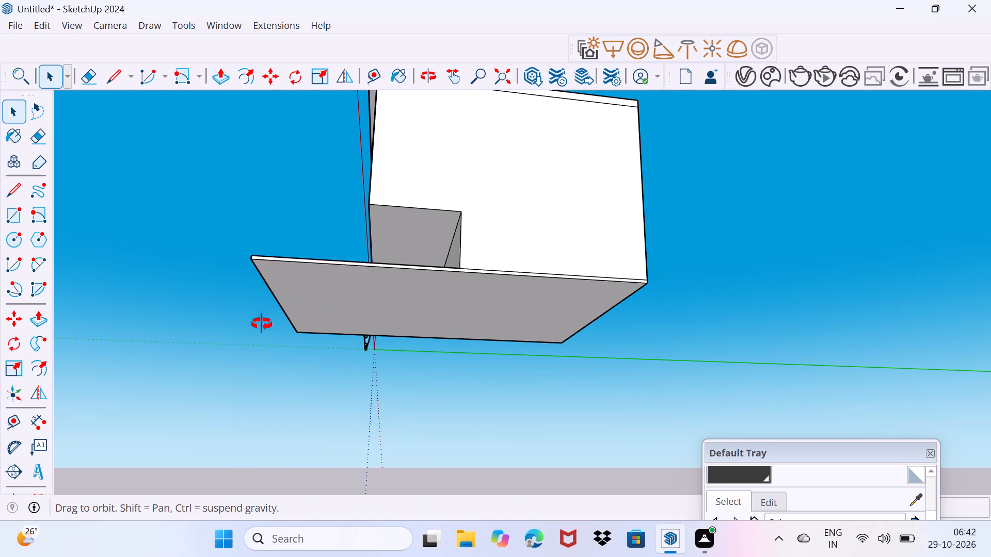
{"action": "middle_click_drag", "start_coordinate": [262, 324], "coordinate": [569, 422]}
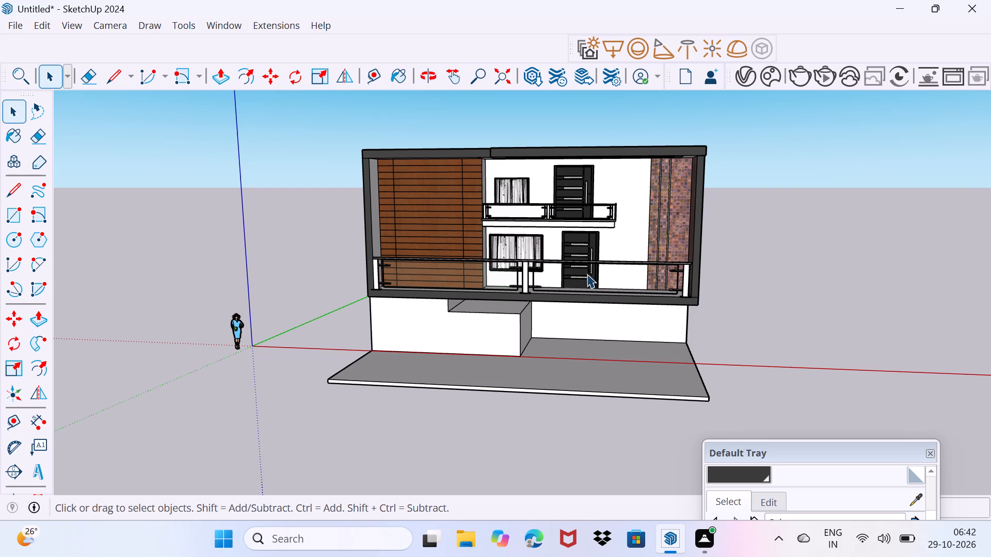
Lower the top face of the projecting ground-floor block slightly with Push/Pull.
{"action": "scroll", "coordinate": [503, 306], "scroll_direction": "up", "scroll_amount": 13}
{"action": "middle_click_drag", "start_coordinate": [518, 326], "coordinate": [527, 303]}
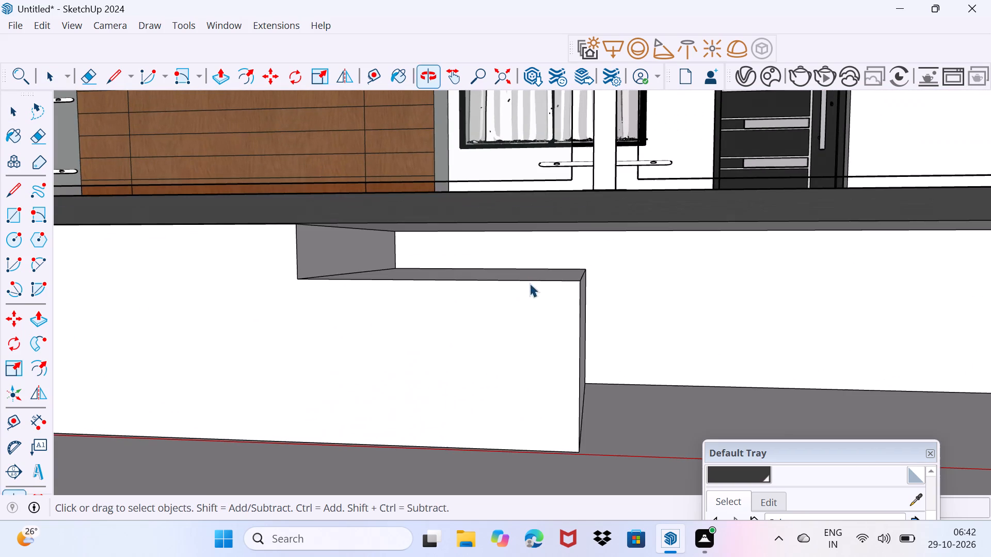
{"action": "left_click", "coordinate": [528, 268]}
{"action": "left_click", "coordinate": [528, 277]}
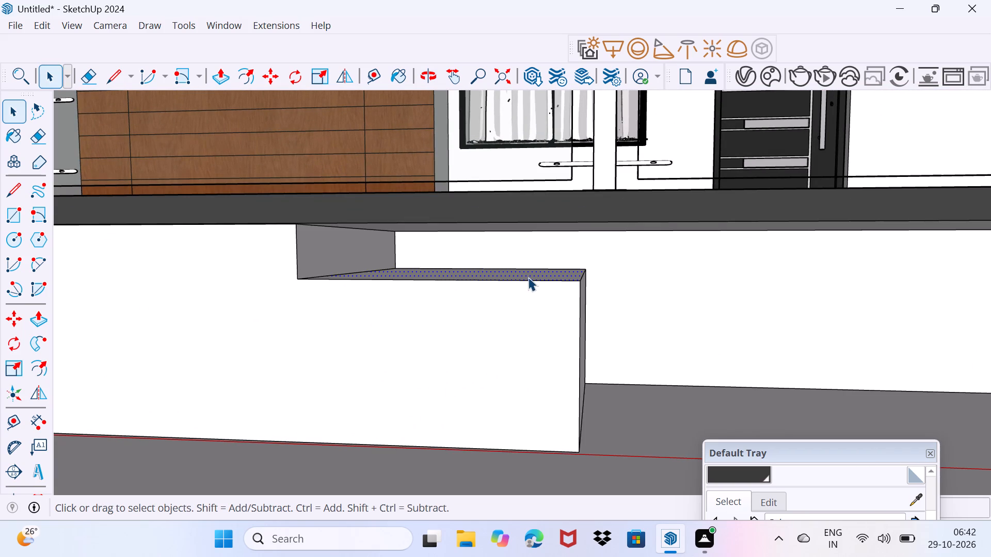
{"action": "key", "text": "p"}
{"action": "left_click", "coordinate": [528, 277]}
{"action": "left_click", "coordinate": [529, 282]}
{"action": "key", "text": "space"}
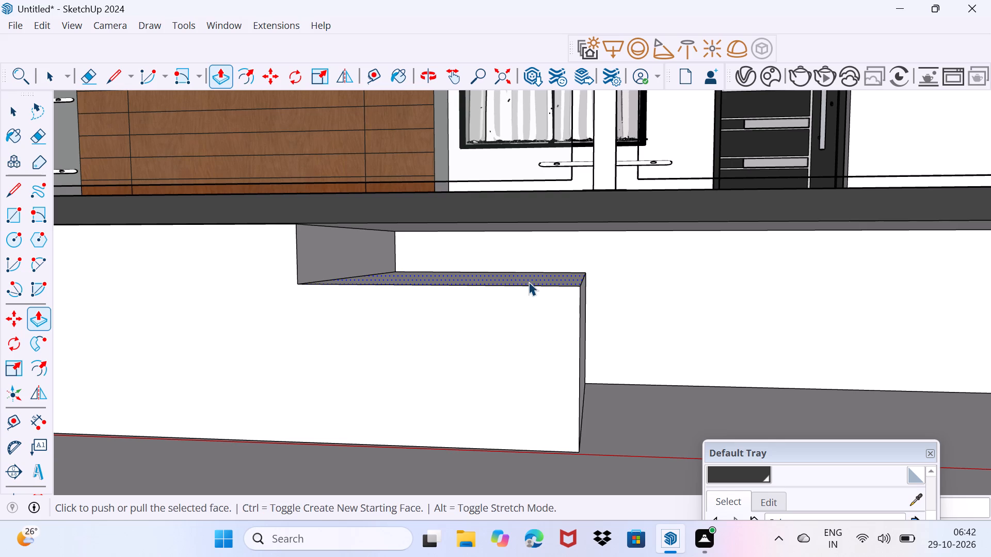
{"action": "left_click_drag", "start_coordinate": [527, 344], "coordinate": [549, 318]}
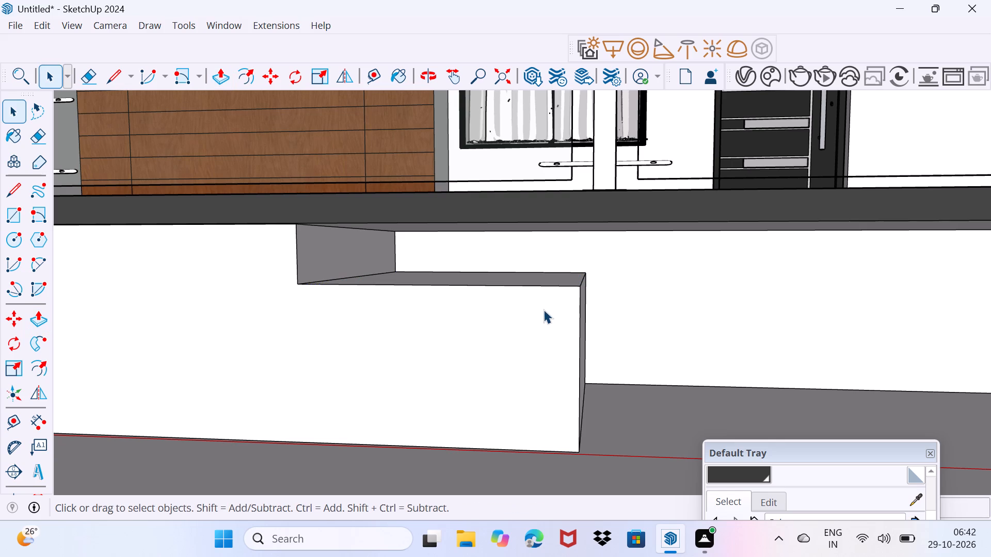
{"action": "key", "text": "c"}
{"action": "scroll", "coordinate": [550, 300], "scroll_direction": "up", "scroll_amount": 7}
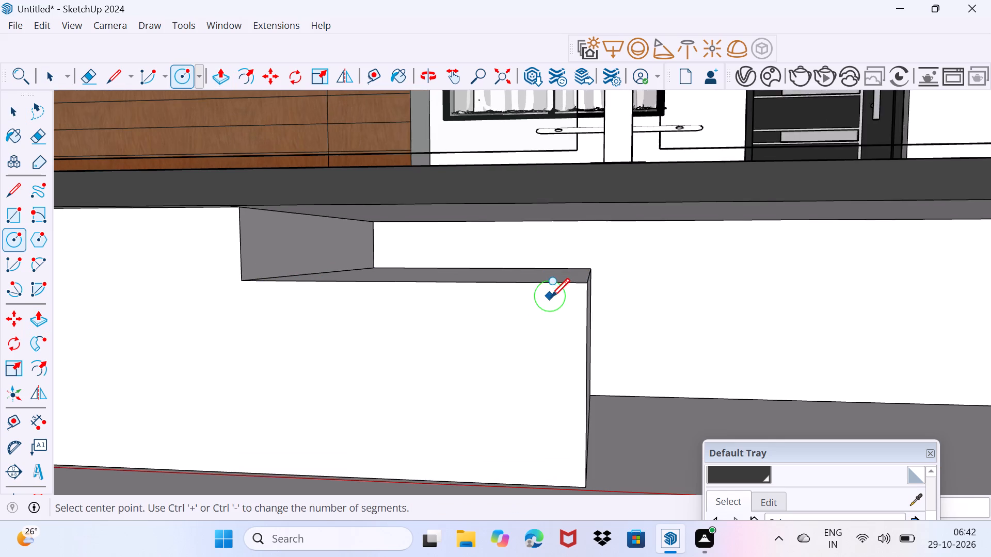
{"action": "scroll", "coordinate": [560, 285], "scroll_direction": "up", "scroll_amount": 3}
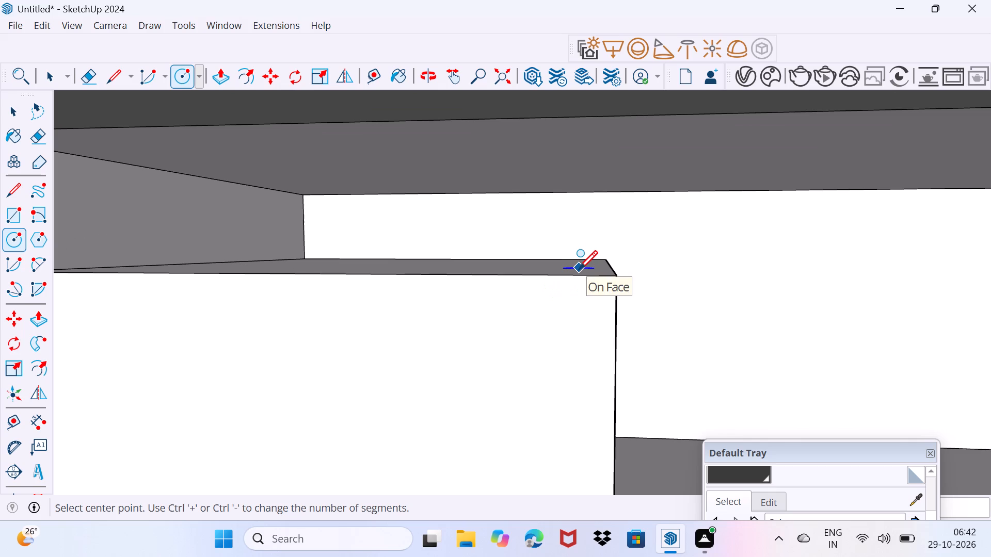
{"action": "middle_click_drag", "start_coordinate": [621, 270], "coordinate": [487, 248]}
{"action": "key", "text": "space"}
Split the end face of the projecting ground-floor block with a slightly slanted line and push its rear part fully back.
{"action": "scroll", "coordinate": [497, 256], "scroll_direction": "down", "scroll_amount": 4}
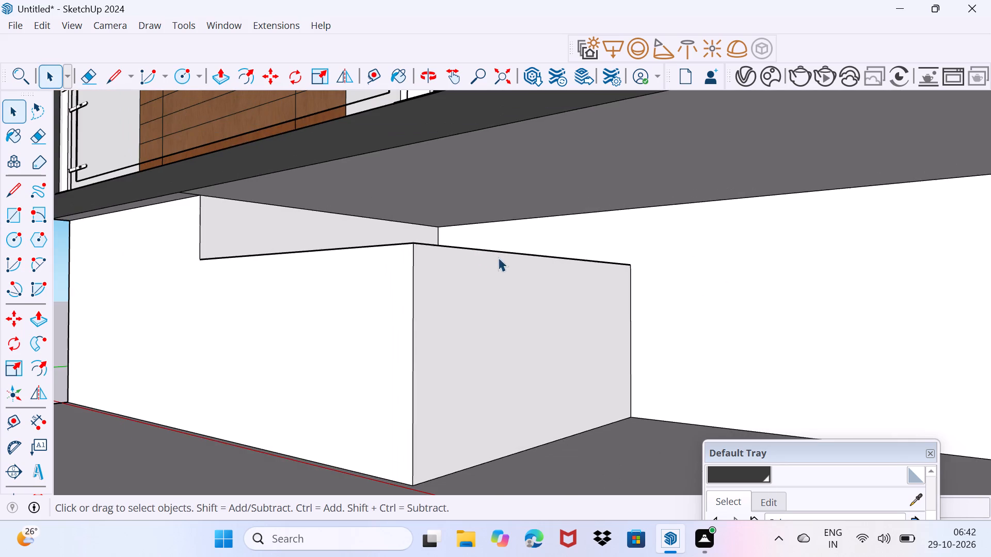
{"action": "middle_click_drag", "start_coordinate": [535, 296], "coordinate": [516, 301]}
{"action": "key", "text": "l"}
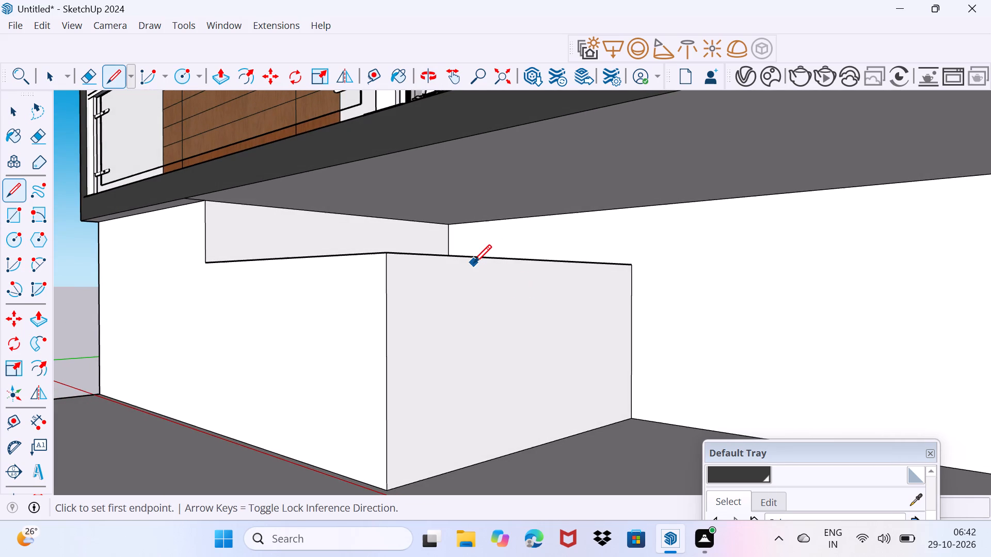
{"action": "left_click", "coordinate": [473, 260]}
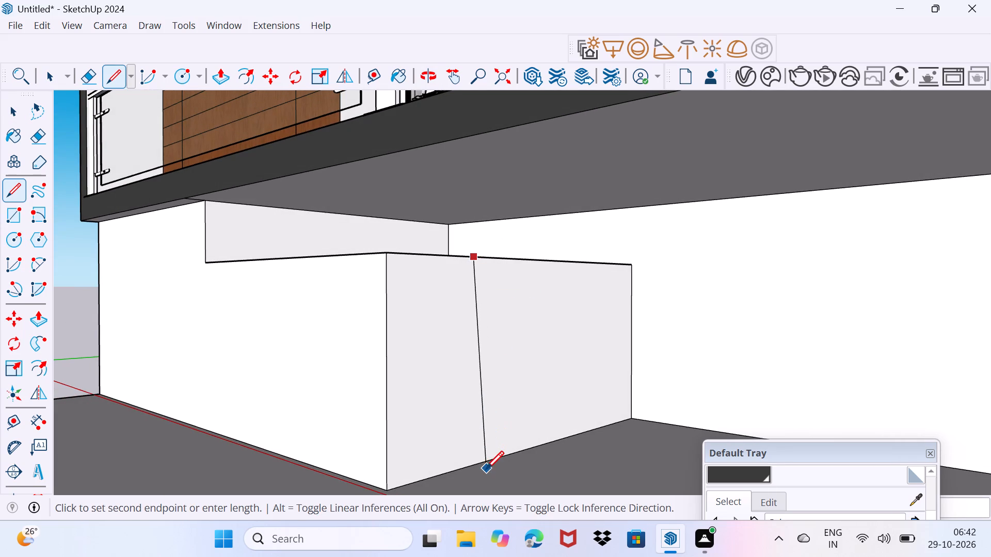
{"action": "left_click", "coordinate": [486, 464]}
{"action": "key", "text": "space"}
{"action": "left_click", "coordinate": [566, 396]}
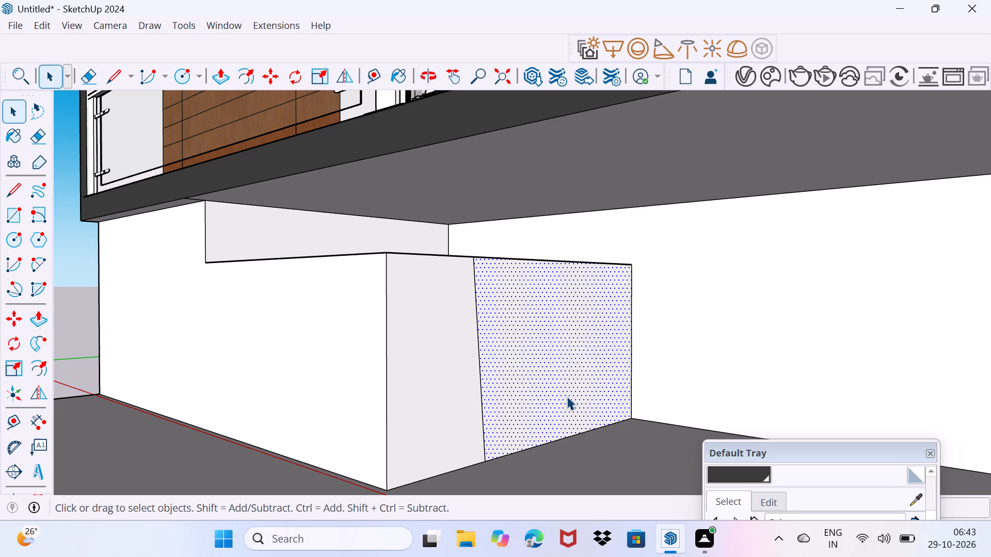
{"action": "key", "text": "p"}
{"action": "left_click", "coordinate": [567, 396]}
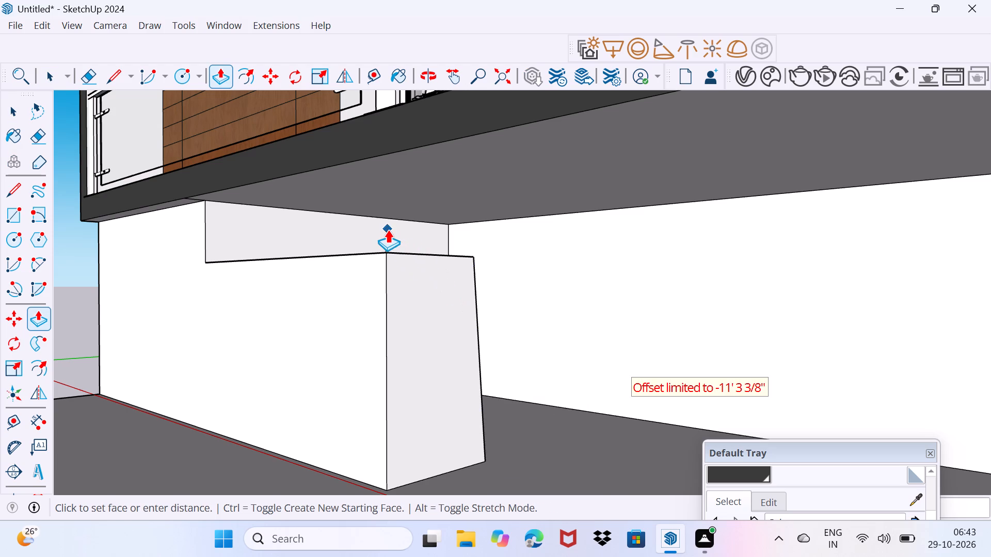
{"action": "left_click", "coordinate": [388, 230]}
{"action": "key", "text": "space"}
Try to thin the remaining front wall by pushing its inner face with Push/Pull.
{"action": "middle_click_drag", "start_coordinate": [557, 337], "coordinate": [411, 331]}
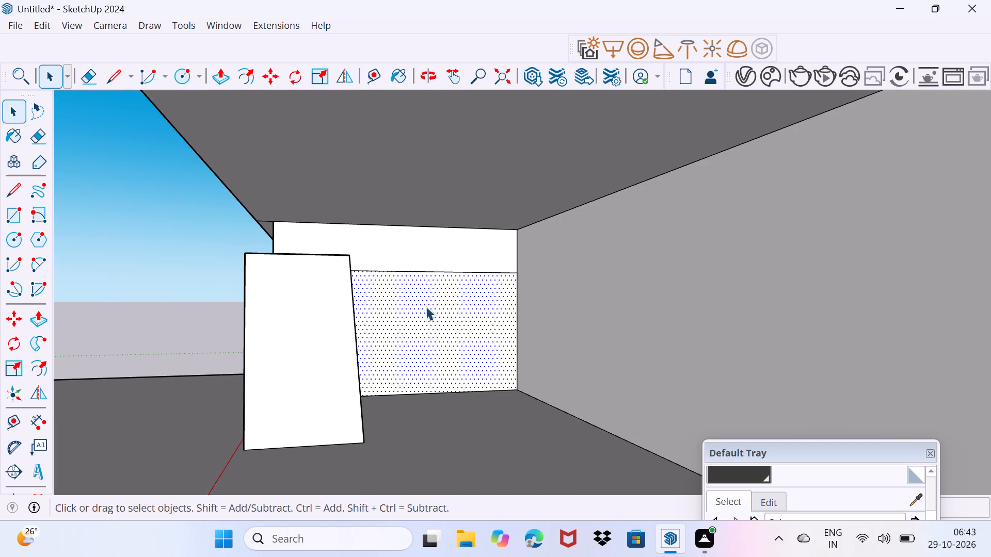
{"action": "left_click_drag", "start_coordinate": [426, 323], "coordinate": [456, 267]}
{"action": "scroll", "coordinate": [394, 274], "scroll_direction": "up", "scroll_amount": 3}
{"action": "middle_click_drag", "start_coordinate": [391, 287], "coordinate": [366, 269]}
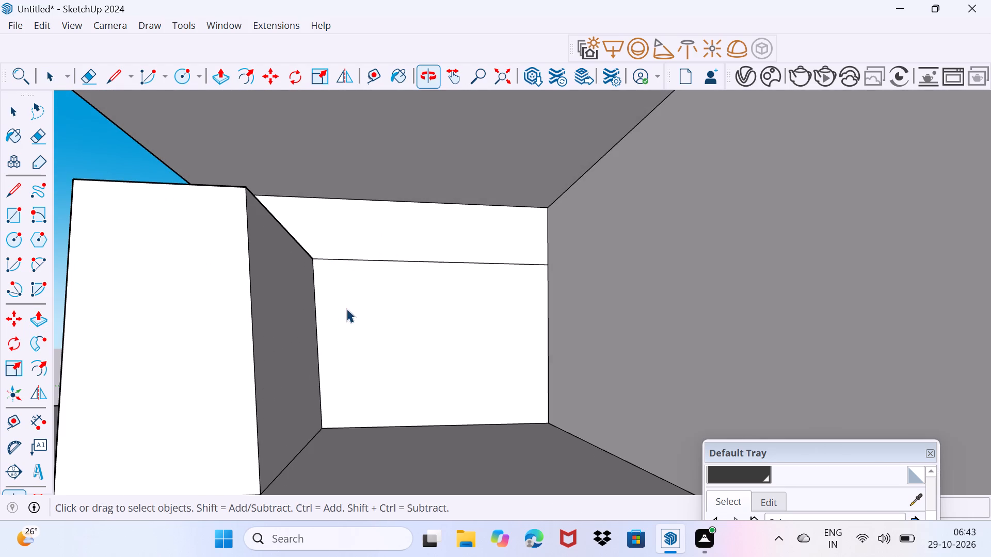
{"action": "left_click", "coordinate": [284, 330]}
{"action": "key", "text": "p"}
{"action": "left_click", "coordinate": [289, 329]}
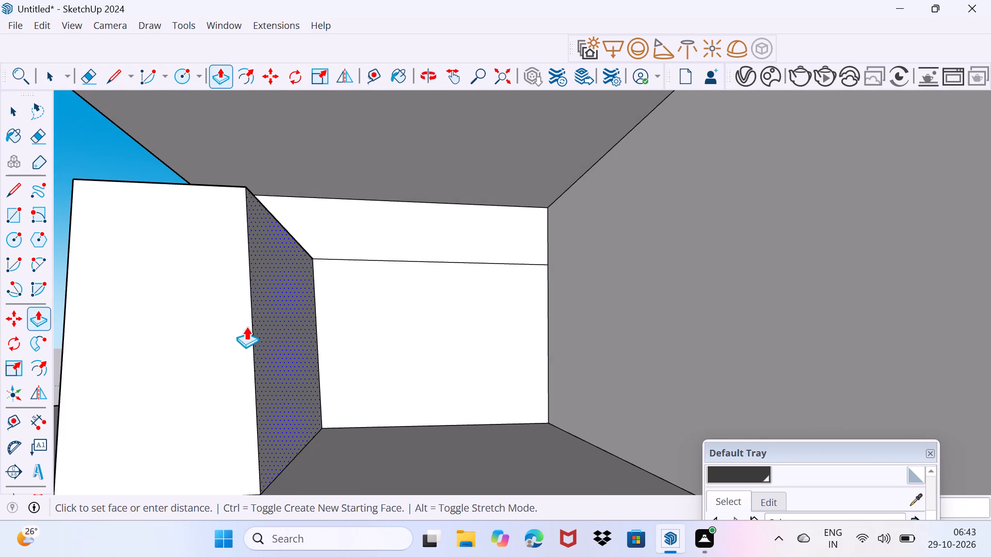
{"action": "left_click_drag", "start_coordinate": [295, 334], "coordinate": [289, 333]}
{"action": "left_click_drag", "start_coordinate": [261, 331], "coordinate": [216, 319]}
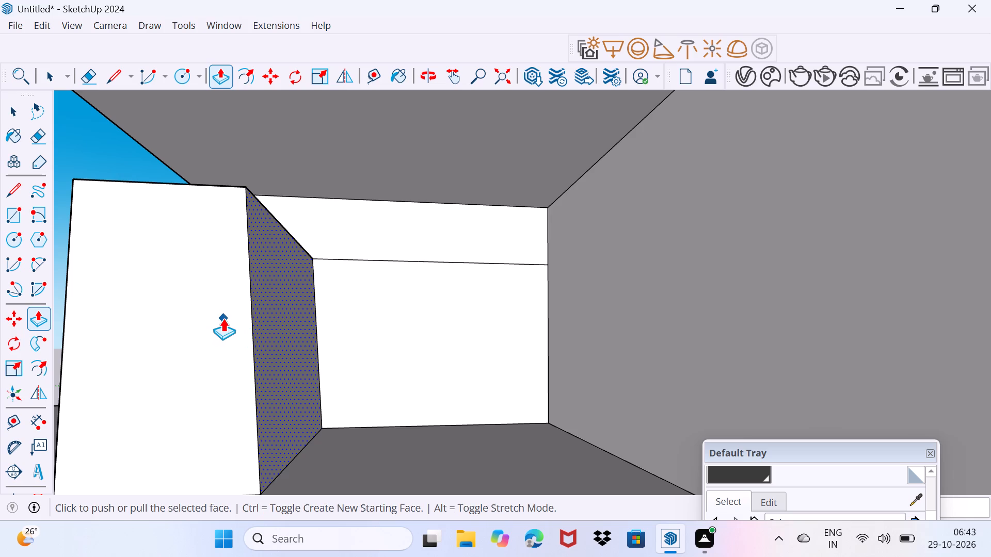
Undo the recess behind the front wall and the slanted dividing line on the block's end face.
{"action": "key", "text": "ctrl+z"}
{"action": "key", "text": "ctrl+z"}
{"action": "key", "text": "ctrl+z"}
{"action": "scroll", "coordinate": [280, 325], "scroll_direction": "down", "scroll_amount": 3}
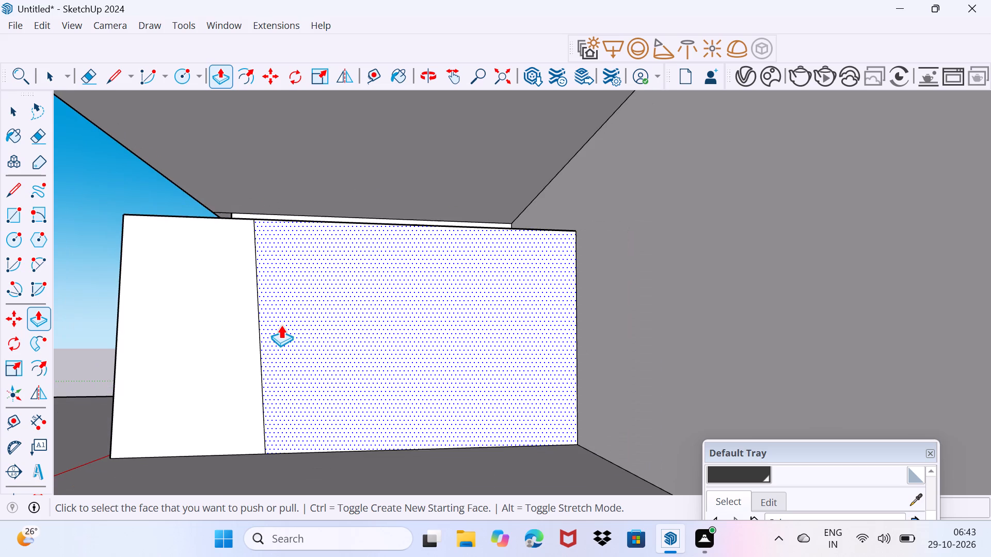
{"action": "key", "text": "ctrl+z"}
Split the block's end face with a vertical line and push its rear part back flush with the wall above.
{"action": "key", "text": "l"}
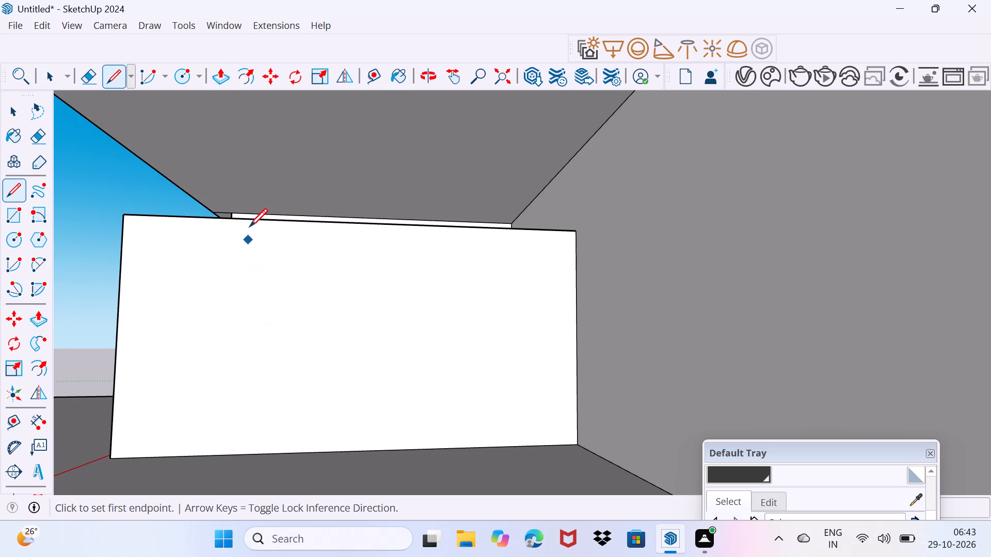
{"action": "left_click", "coordinate": [261, 221]}
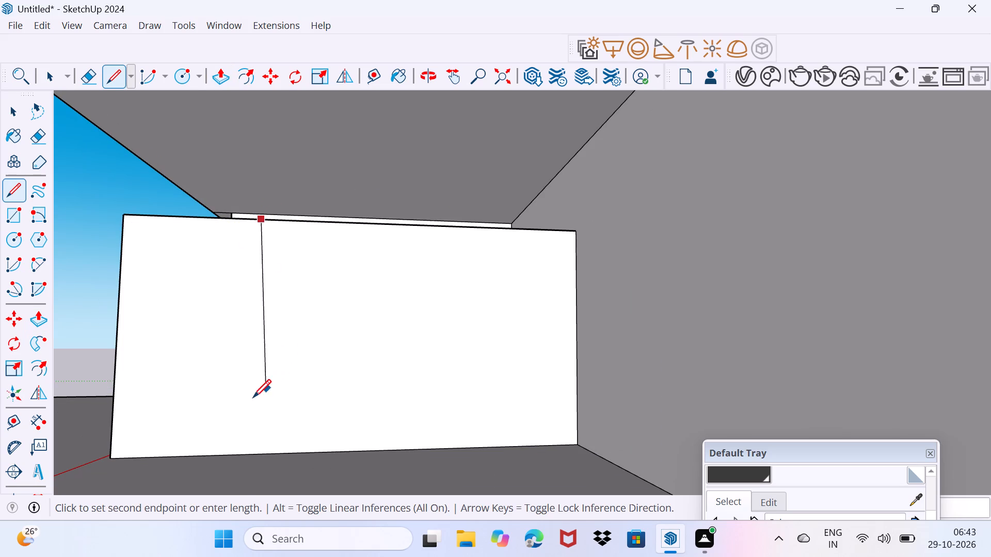
{"action": "left_click", "coordinate": [254, 452]}
{"action": "key", "text": "space"}
{"action": "left_click", "coordinate": [312, 409]}
{"action": "key", "text": "p"}
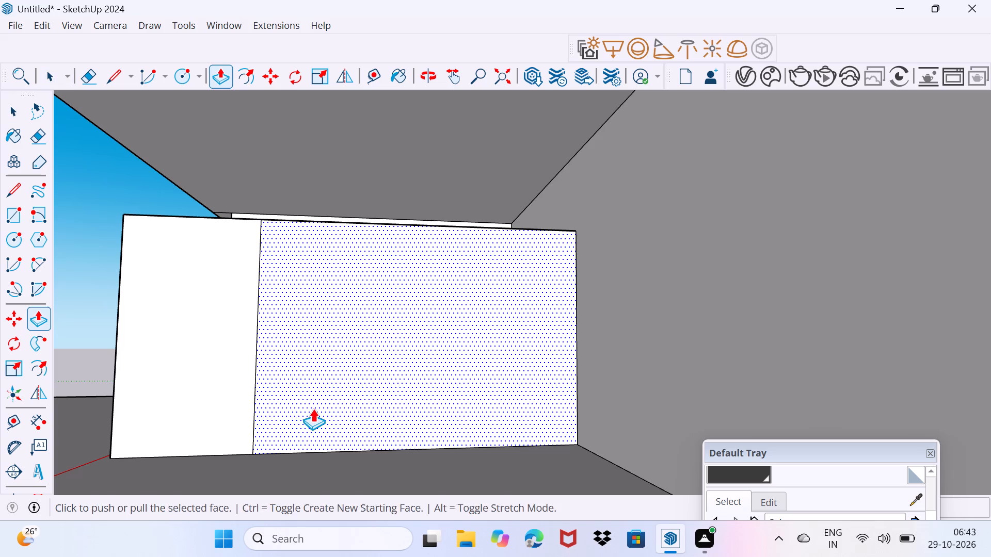
{"action": "left_click", "coordinate": [313, 408]}
{"action": "left_click", "coordinate": [413, 252]}
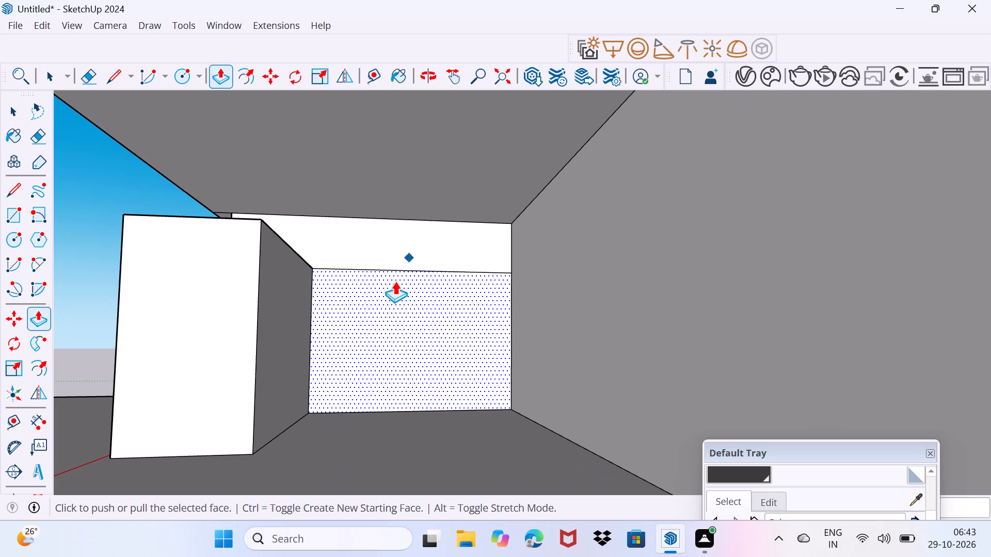
Thin the remaining low front wall by pushing its inner face toward the front with Push/Pull.
{"action": "key", "text": "space"}
{"action": "left_click", "coordinate": [284, 378]}
{"action": "key", "text": "p"}
{"action": "left_click", "coordinate": [284, 378]}
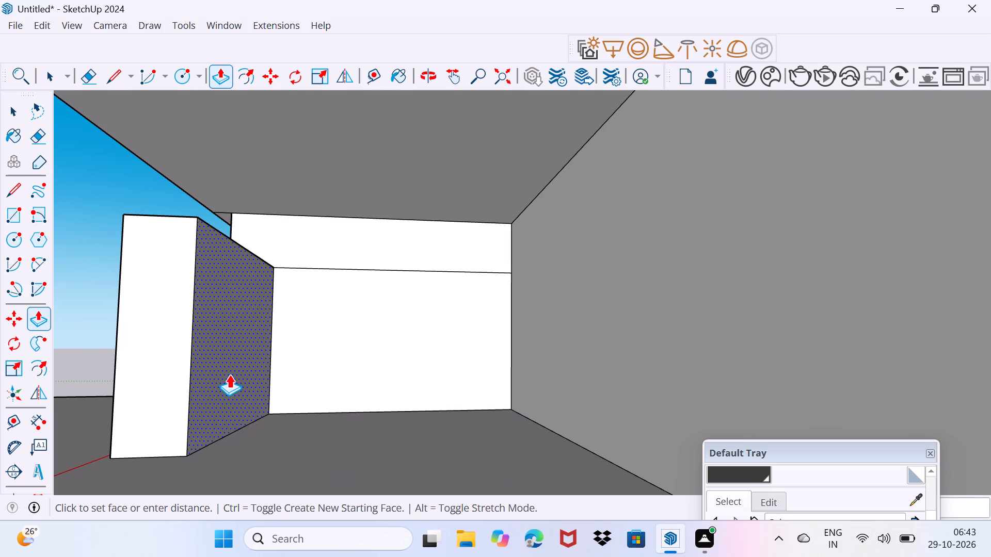
{"action": "left_click", "coordinate": [221, 373]}
{"action": "key", "text": "space"}
Erase the leftover horizontal edge across the side wall behind the low front wall.
{"action": "left_click_drag", "start_coordinate": [253, 372], "coordinate": [323, 307]}
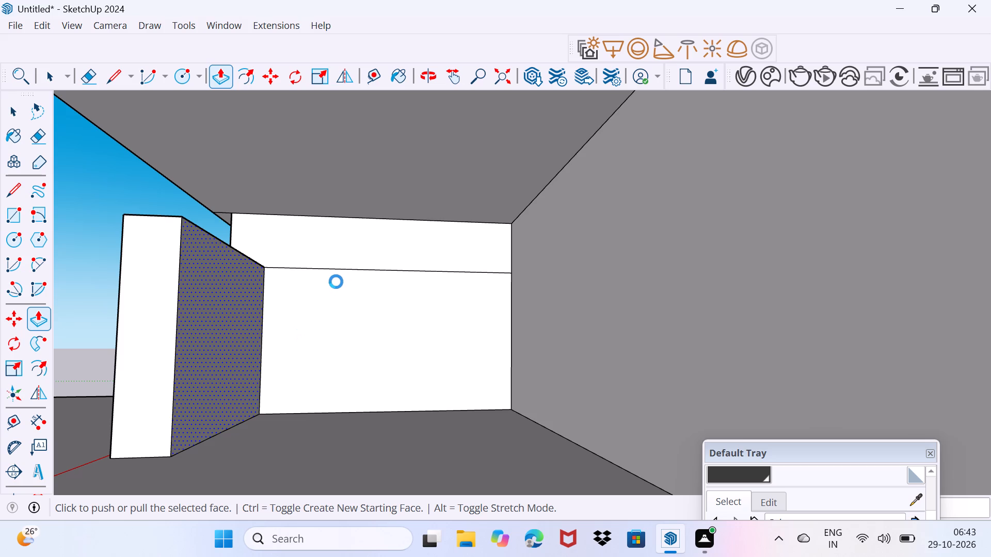
{"action": "key", "text": "e"}
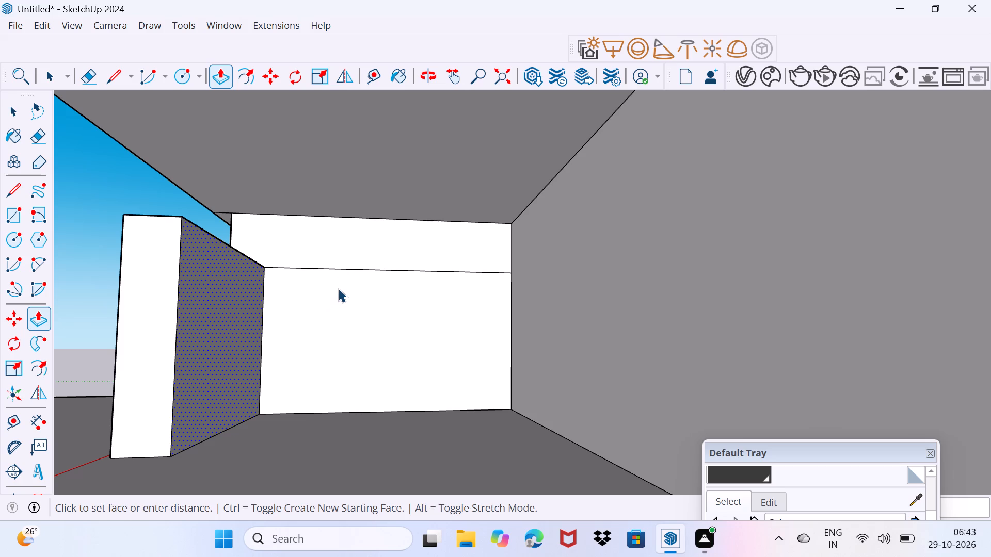
{"action": "left_click_drag", "start_coordinate": [319, 358], "coordinate": [356, 321]}
{"action": "left_click_drag", "start_coordinate": [319, 316], "coordinate": [360, 265]}
{"action": "key", "text": "Escape"}
{"action": "scroll", "coordinate": [170, 332], "scroll_direction": "down", "scroll_amount": 2}
{"action": "left_click", "coordinate": [318, 274]}
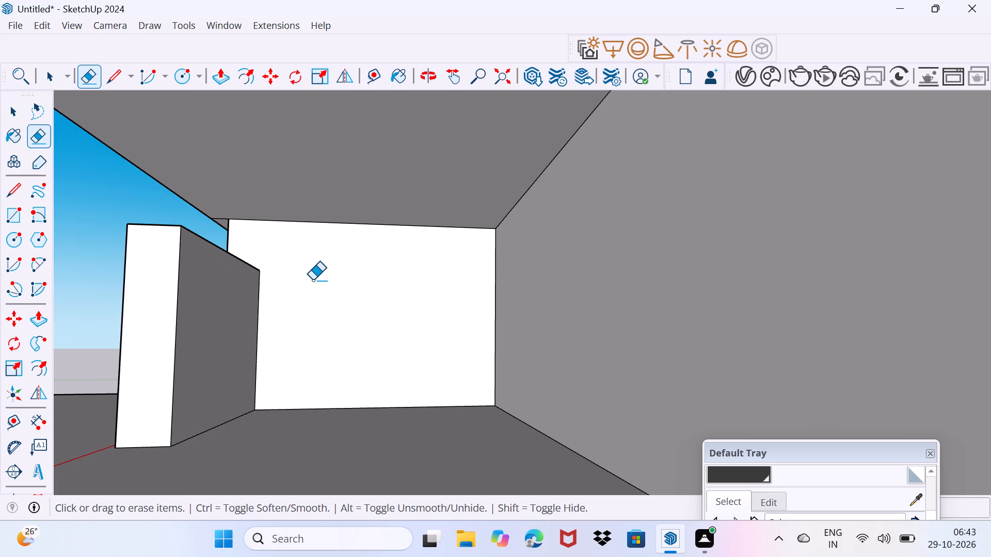
{"action": "key", "text": "space"}
Draw a small circle on the top face of the low front wall near its free end.
{"action": "scroll", "coordinate": [295, 297], "scroll_direction": "down", "scroll_amount": 3}
{"action": "middle_click_drag", "start_coordinate": [254, 347], "coordinate": [441, 400]}
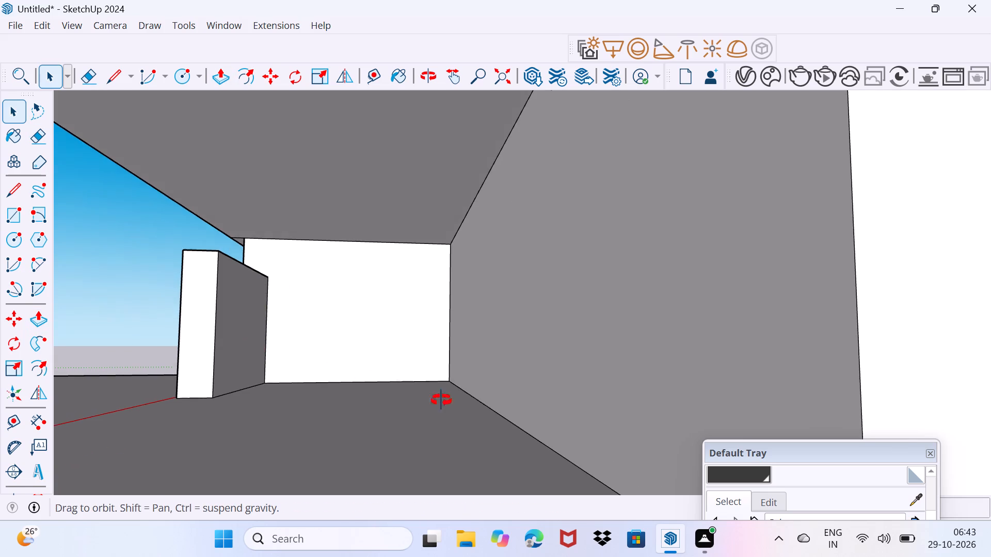
{"action": "middle_click_drag", "start_coordinate": [441, 400], "coordinate": [525, 399]}
{"action": "scroll", "coordinate": [466, 402], "scroll_direction": "down", "scroll_amount": 1}
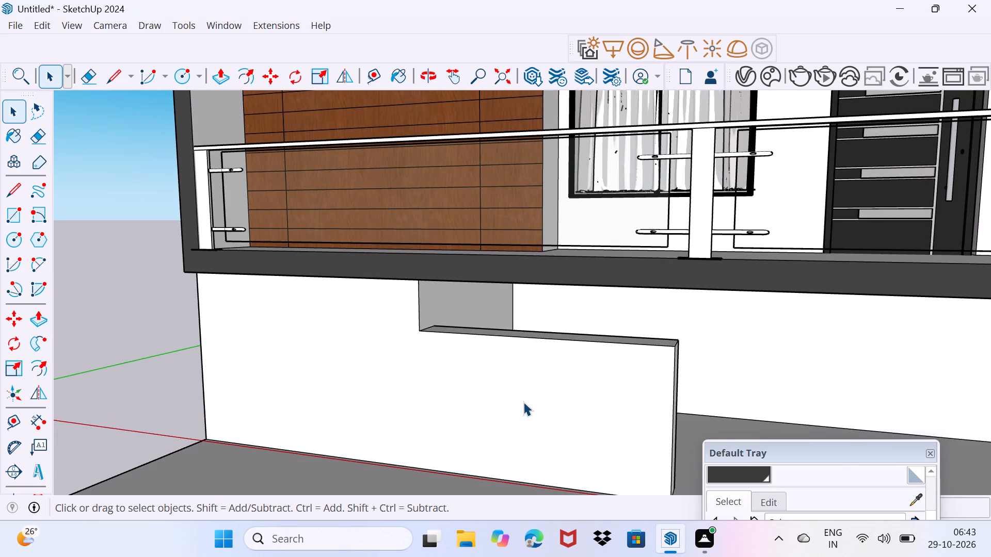
{"action": "scroll", "coordinate": [524, 402], "scroll_direction": "up", "scroll_amount": 3}
{"action": "middle_click_drag", "start_coordinate": [555, 389], "coordinate": [604, 382]}
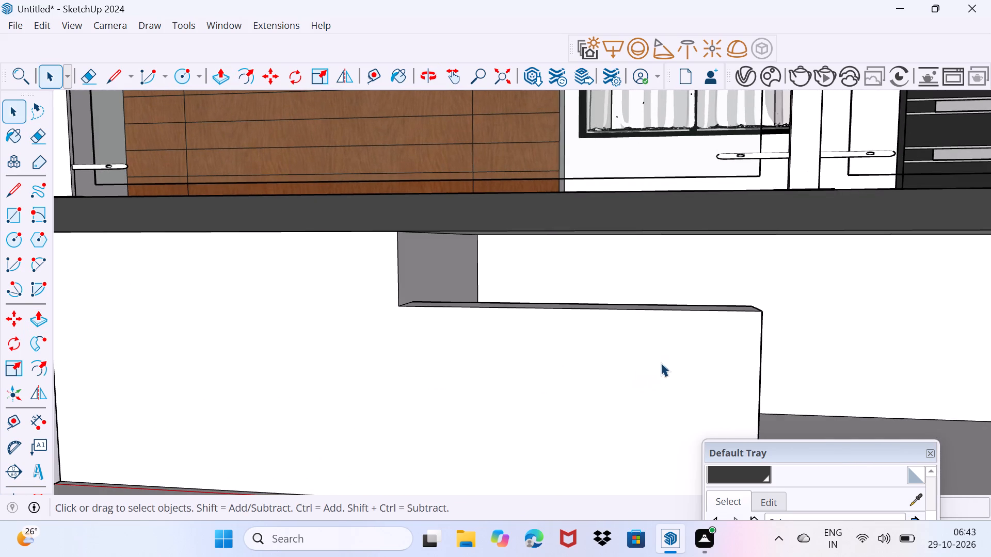
{"action": "middle_click_drag", "start_coordinate": [682, 357], "coordinate": [375, 319]}
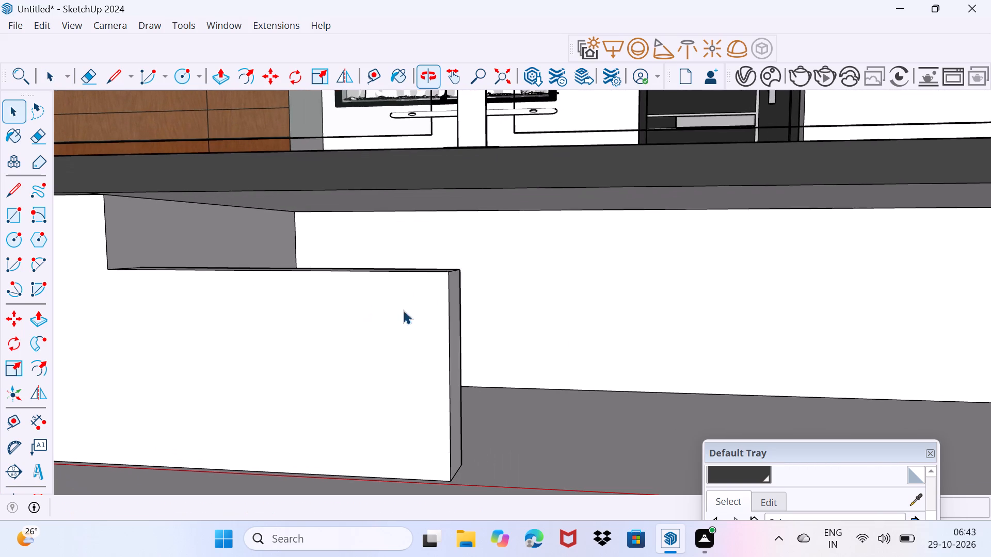
{"action": "scroll", "coordinate": [471, 288], "scroll_direction": "up", "scroll_amount": 2}
{"action": "middle_click_drag", "start_coordinate": [457, 298], "coordinate": [451, 317]}
{"action": "scroll", "coordinate": [432, 287], "scroll_direction": "up", "scroll_amount": 5}
{"action": "key", "text": "c"}
{"action": "scroll", "coordinate": [427, 277], "scroll_direction": "up", "scroll_amount": 3}
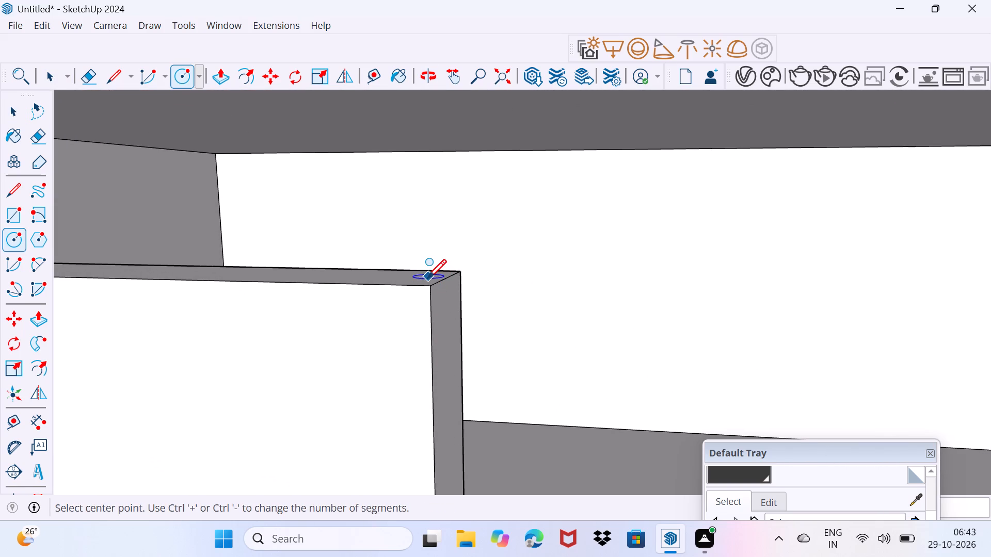
{"action": "scroll", "coordinate": [427, 277], "scroll_direction": "up", "scroll_amount": 2}
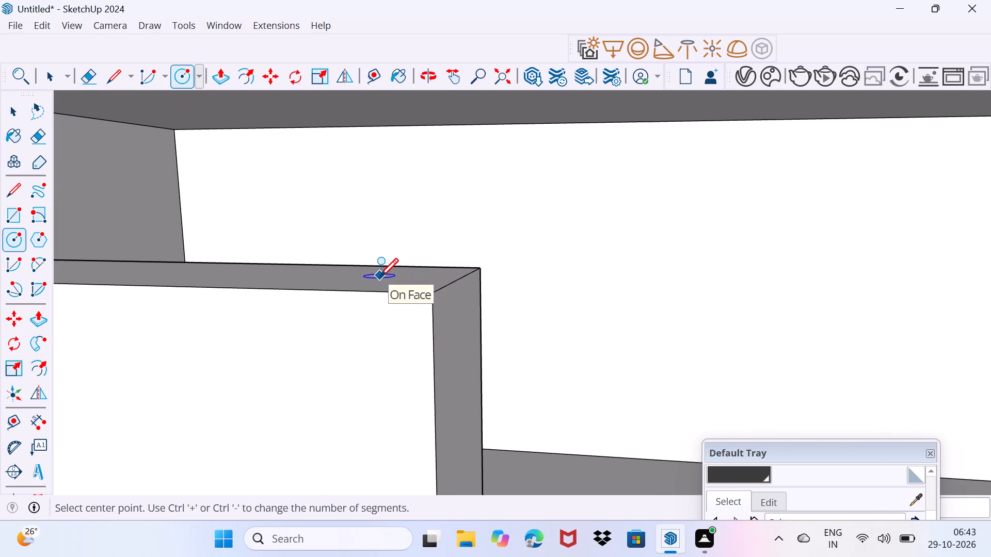
{"action": "left_click_drag", "start_coordinate": [379, 276], "coordinate": [385, 281]}
{"action": "scroll", "coordinate": [405, 283], "scroll_direction": "up", "scroll_amount": 4}
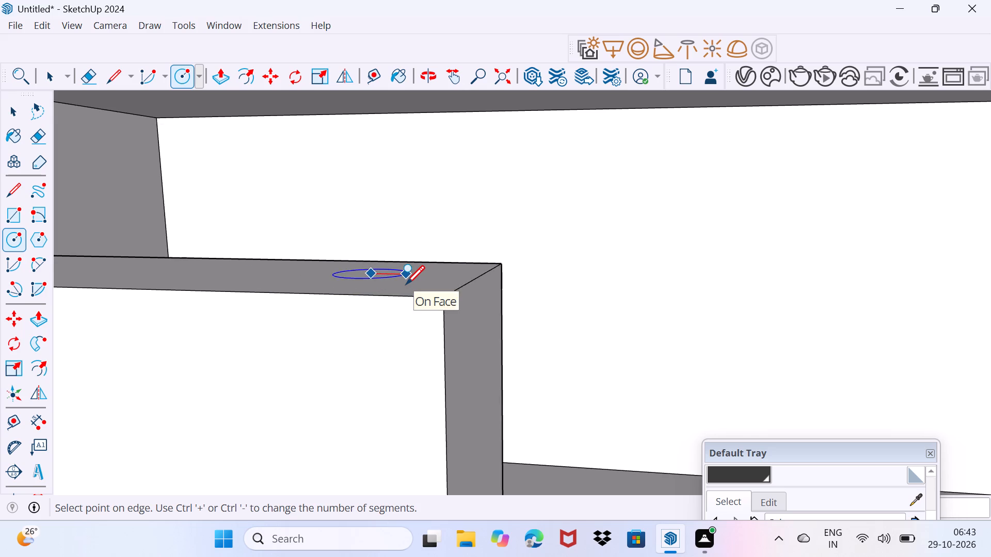
{"action": "scroll", "coordinate": [406, 283], "scroll_direction": "up", "scroll_amount": 5}
{"action": "left_click", "coordinate": [406, 283]}
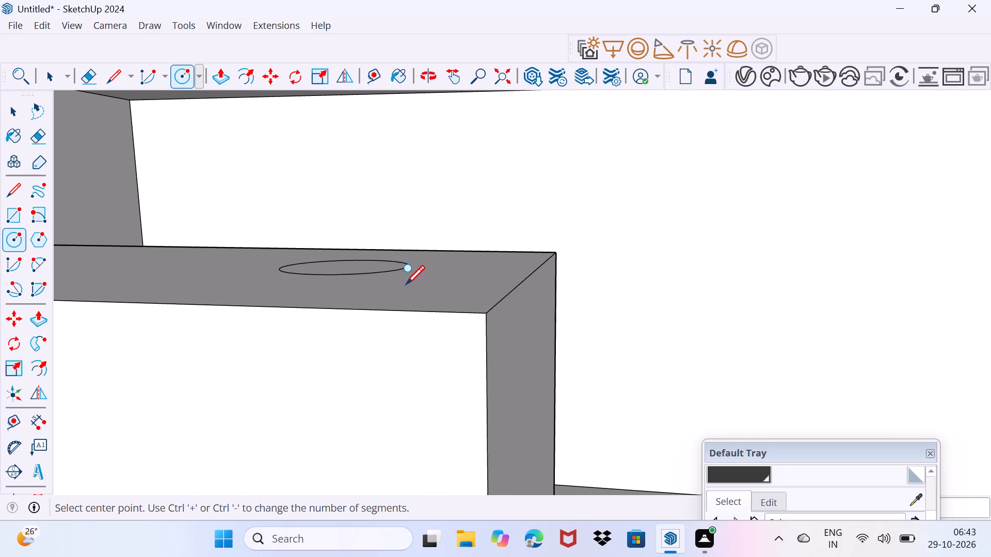
Extrude the circle upward to the underside of the overhanging floor slab as a round column.
{"action": "key", "text": "space"}
{"action": "left_click", "coordinate": [360, 268]}
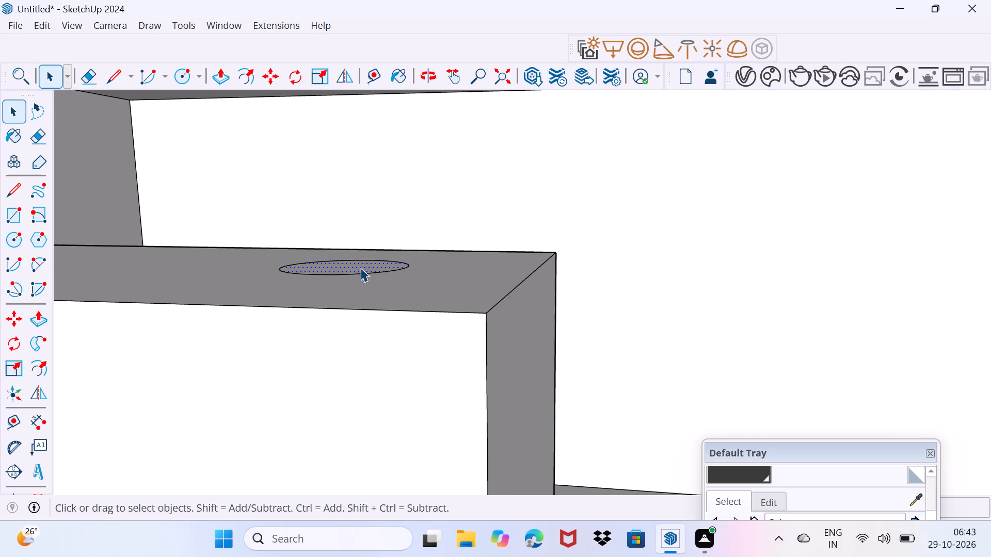
{"action": "key", "text": "p"}
{"action": "left_click", "coordinate": [360, 268]}
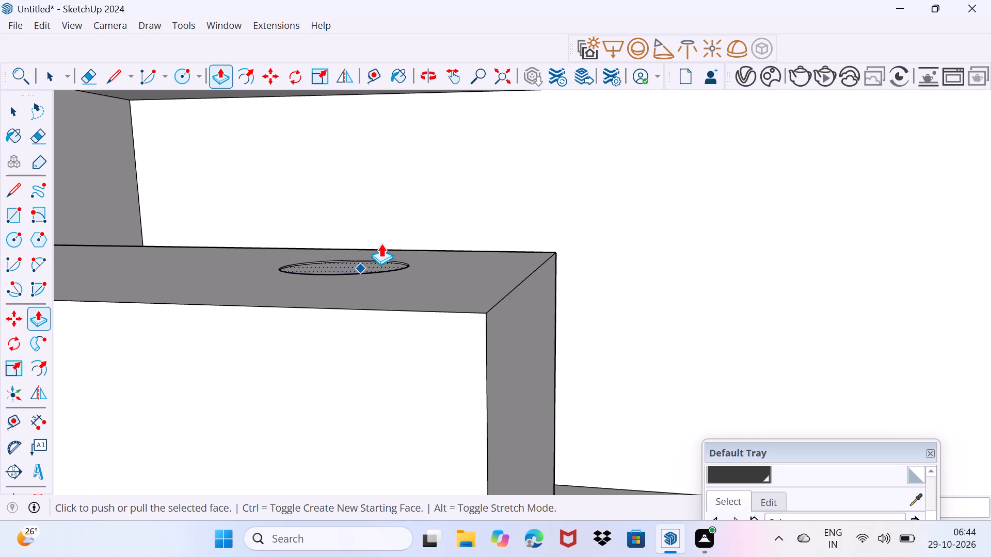
{"action": "left_click_drag", "start_coordinate": [371, 263], "coordinate": [379, 216]}
{"action": "scroll", "coordinate": [380, 216], "scroll_direction": "down", "scroll_amount": 5}
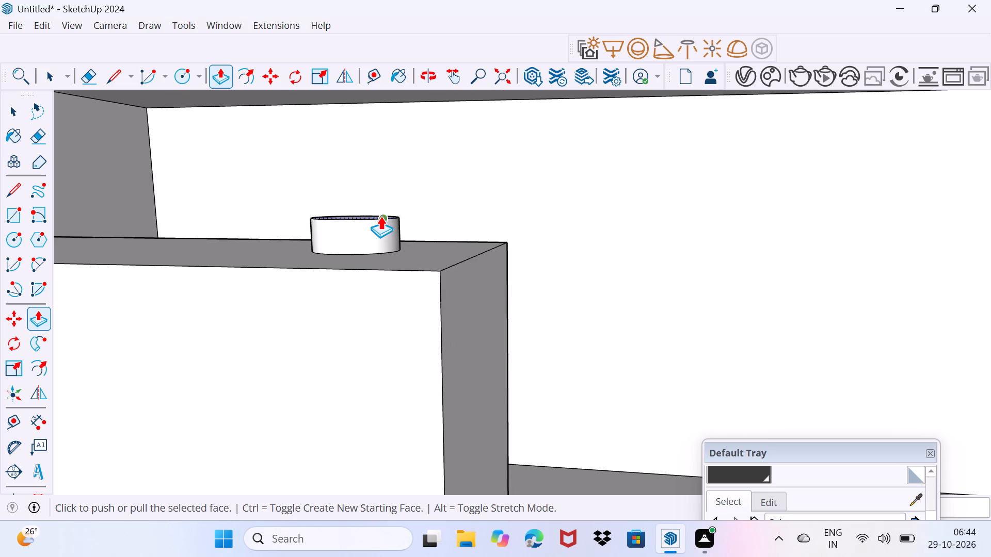
{"action": "scroll", "coordinate": [380, 216], "scroll_direction": "down", "scroll_amount": 2}
{"action": "left_click_drag", "start_coordinate": [379, 212], "coordinate": [419, 109]}
{"action": "left_click", "coordinate": [419, 109]}
{"action": "key", "text": "space"}
Copy the vertical end edge of the recessed ground-floor back wall 8" inward along the wall.
{"action": "scroll", "coordinate": [409, 122], "scroll_direction": "down", "scroll_amount": 8}
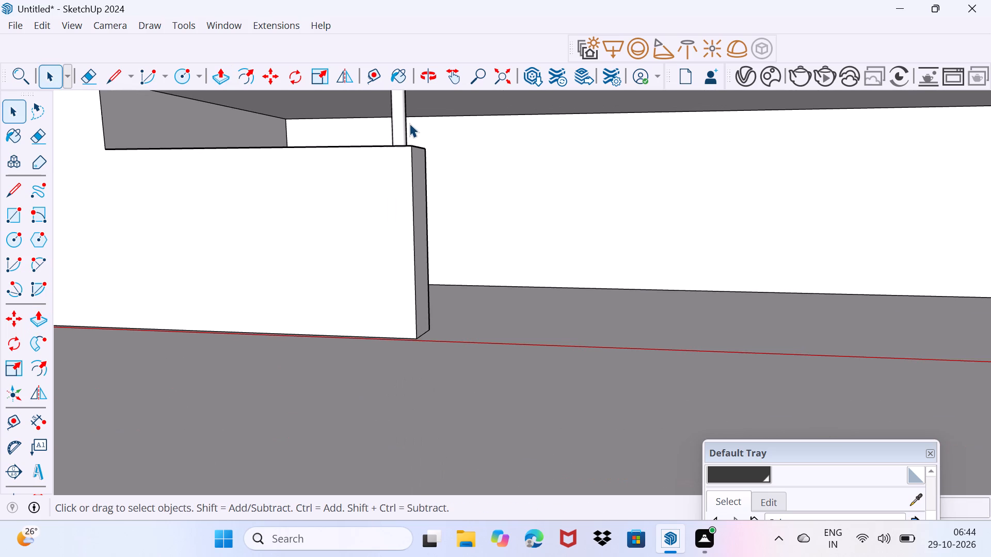
{"action": "middle_click_drag", "start_coordinate": [409, 123], "coordinate": [370, 223], "text": "shift"}
{"action": "scroll", "coordinate": [370, 223], "scroll_direction": "down", "scroll_amount": 1}
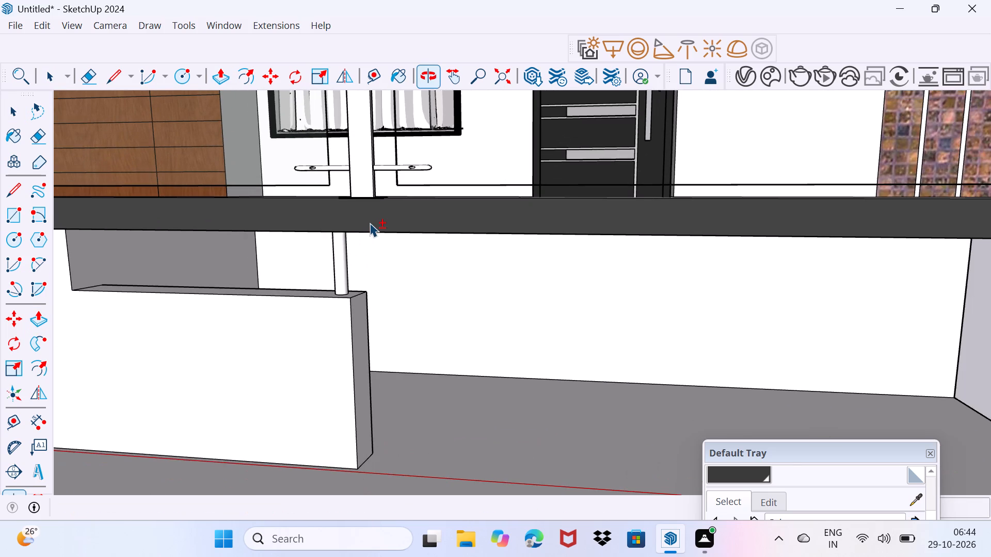
{"action": "key", "text": "space"}
{"action": "scroll", "coordinate": [357, 300], "scroll_direction": "down", "scroll_amount": 3}
{"action": "middle_click_drag", "start_coordinate": [338, 383], "coordinate": [518, 356]}
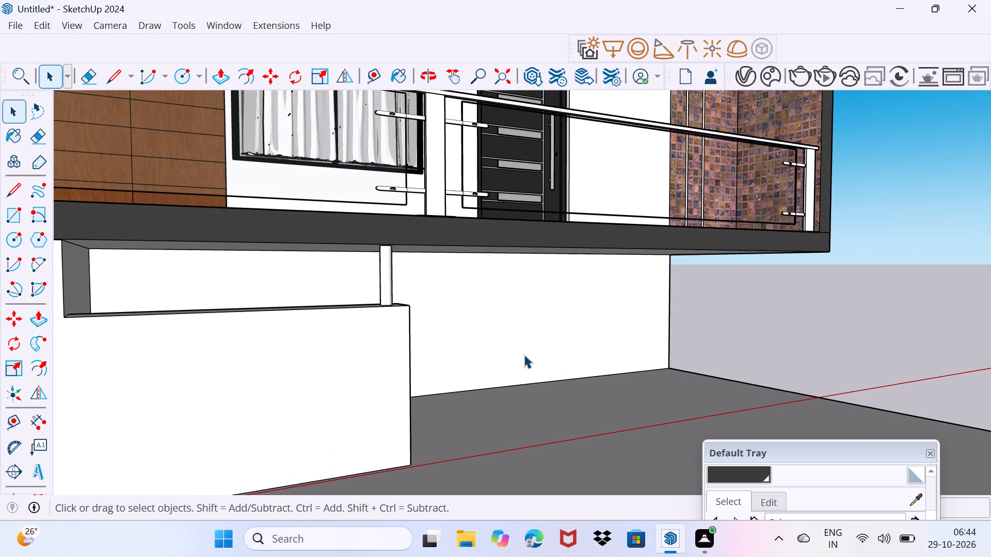
{"action": "left_click", "coordinate": [670, 351]}
{"action": "key", "text": "m"}
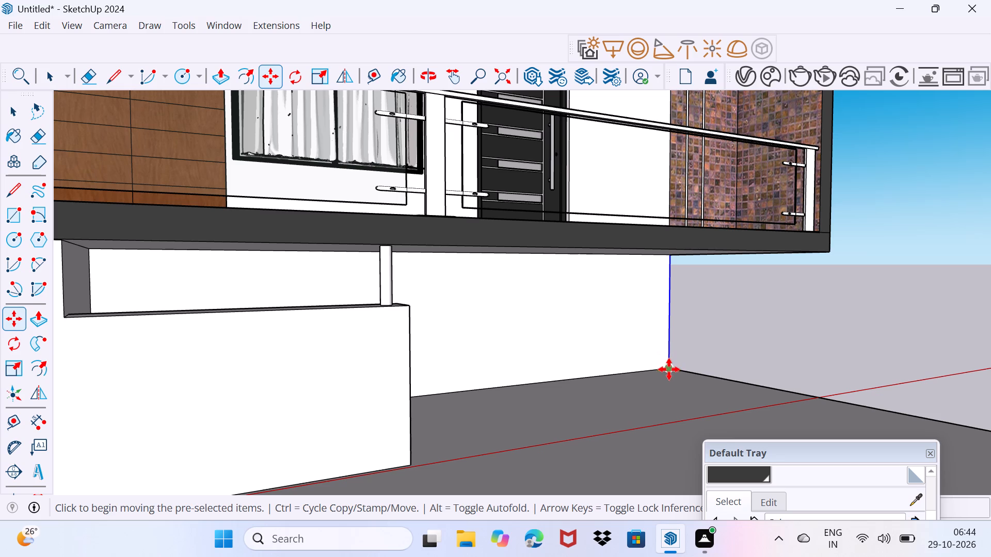
{"action": "left_click", "coordinate": [669, 370]}
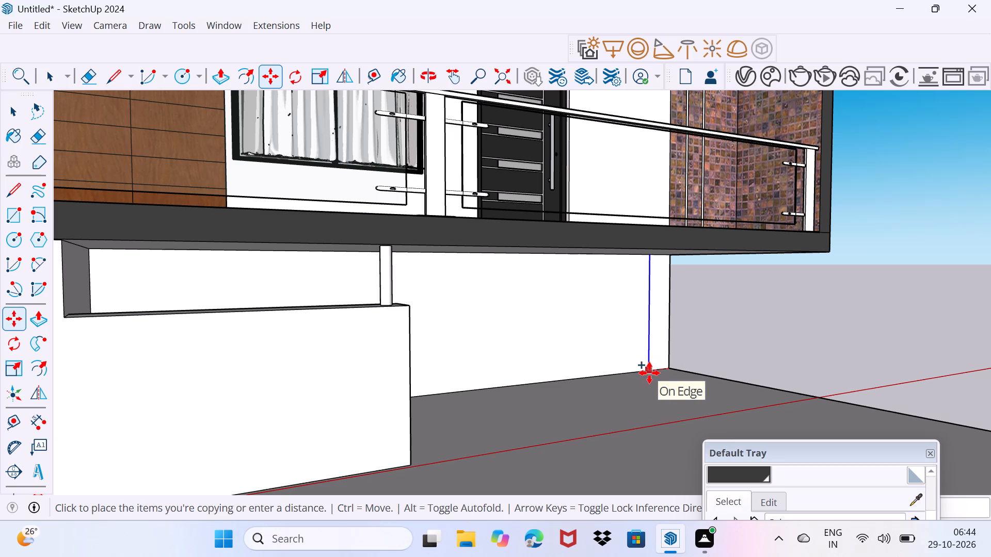
{"action": "key", "text": "1"}
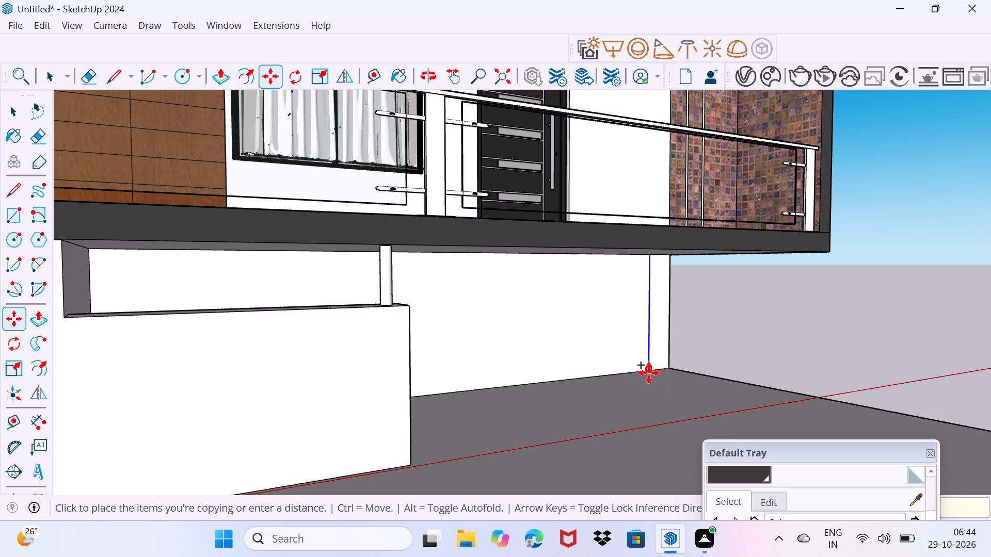
{"action": "key", "text": "BackSpace"}
{"action": "key", "text": "8"}
{"action": "key", "text": "shift+quotedbl"}
{"action": "key", "text": "Return"}
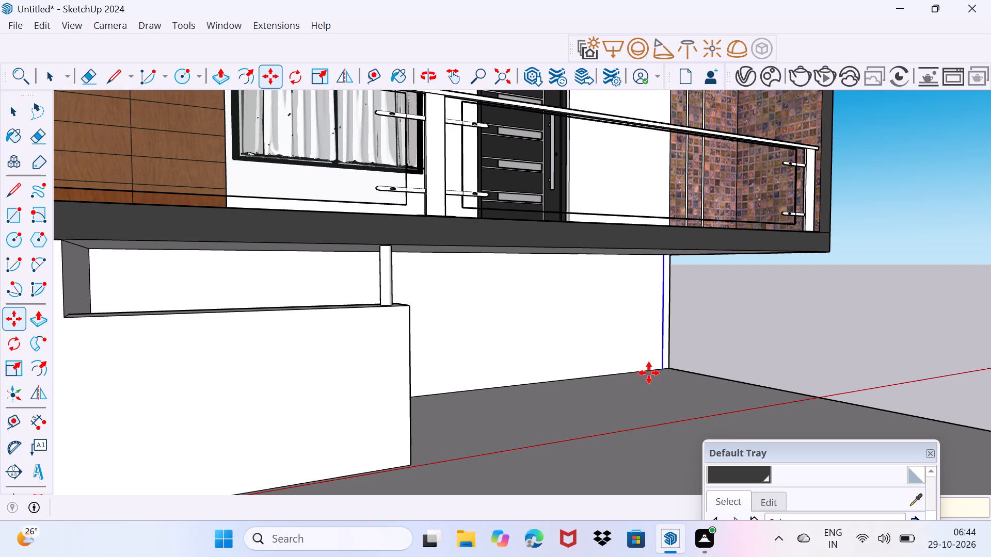
{"action": "key", "text": "space"}
Extrude the narrow strip at the back wall's end forward, flush with the low front wall, as a side wall.
{"action": "scroll", "coordinate": [674, 355], "scroll_direction": "up", "scroll_amount": 3}
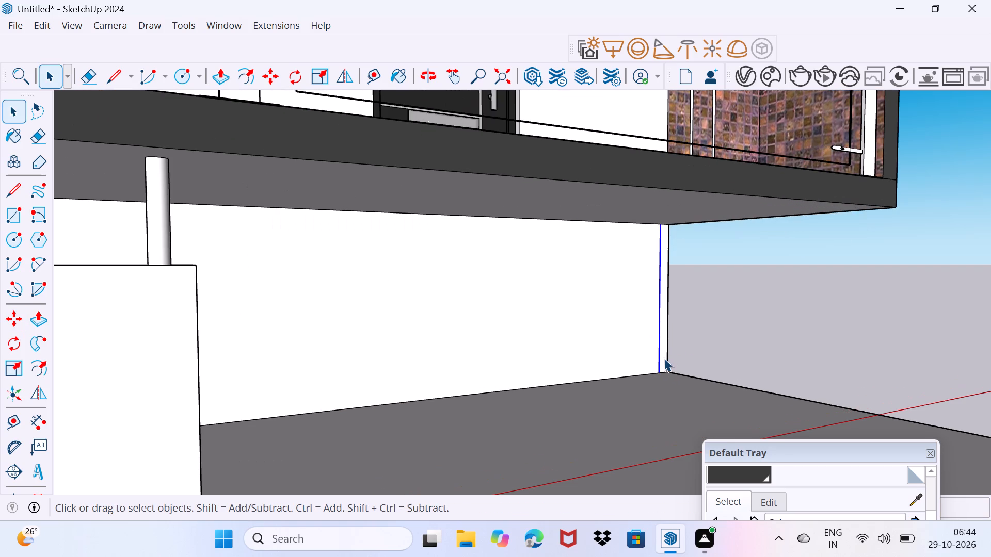
{"action": "left_click", "coordinate": [664, 358]}
{"action": "key", "text": "p"}
{"action": "left_click", "coordinate": [664, 358]}
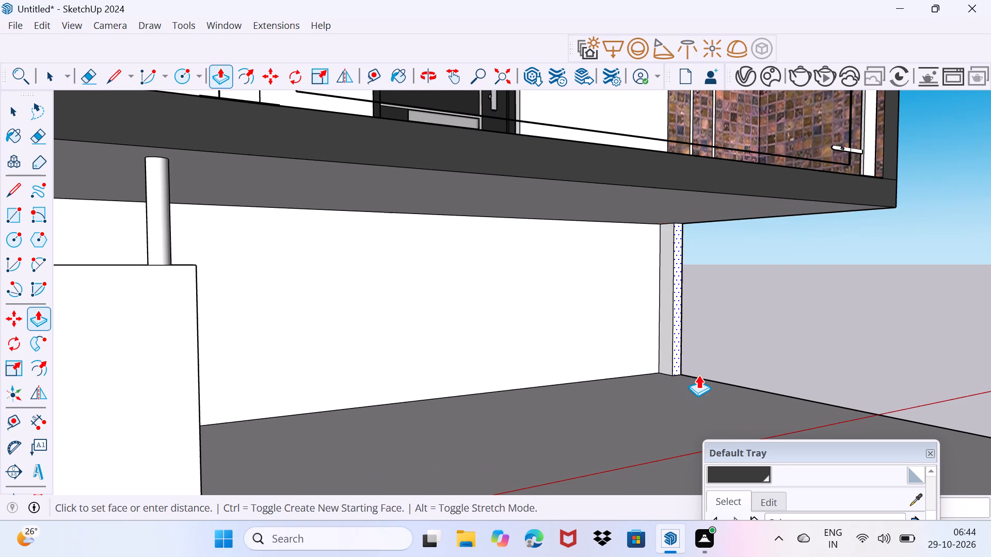
{"action": "left_click", "coordinate": [165, 440]}
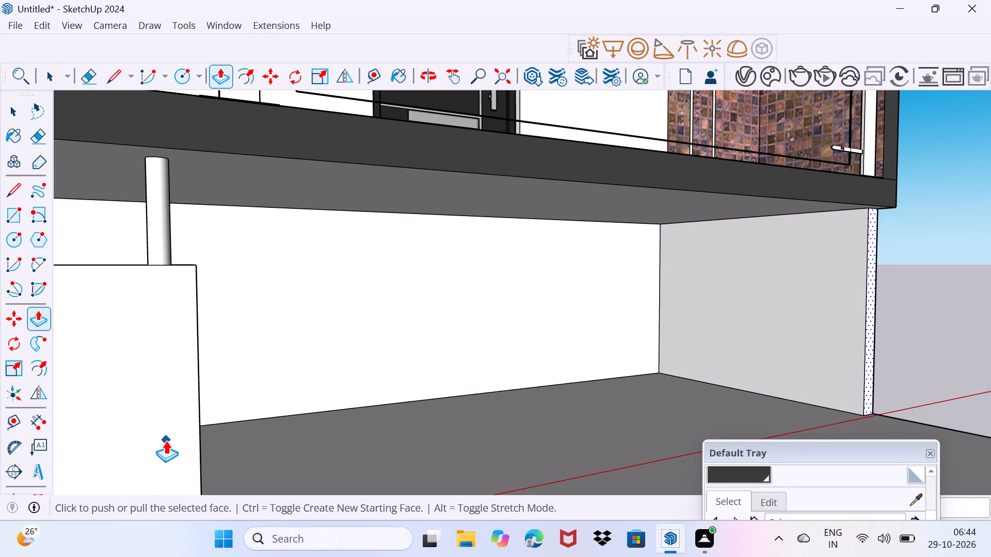
{"action": "key", "text": "space"}
Draw a window-sized rectangle on the ground-floor back wall, just beyond the low front wall's free end.
{"action": "scroll", "coordinate": [208, 380], "scroll_direction": "down", "scroll_amount": 3}
{"action": "left_click_drag", "start_coordinate": [315, 457], "coordinate": [362, 399]}
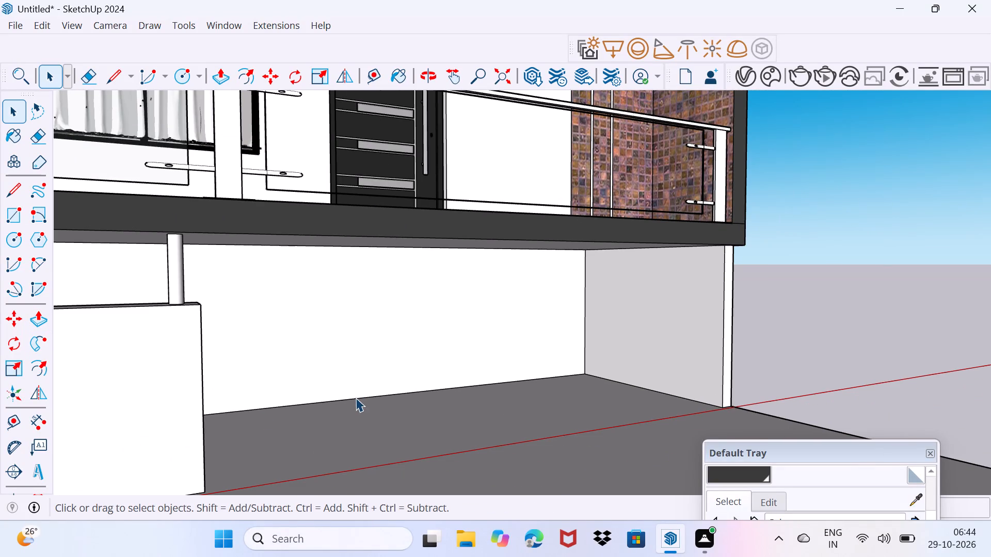
{"action": "scroll", "coordinate": [393, 371], "scroll_direction": "down", "scroll_amount": 4}
{"action": "middle_click_drag", "start_coordinate": [397, 380], "coordinate": [345, 390]}
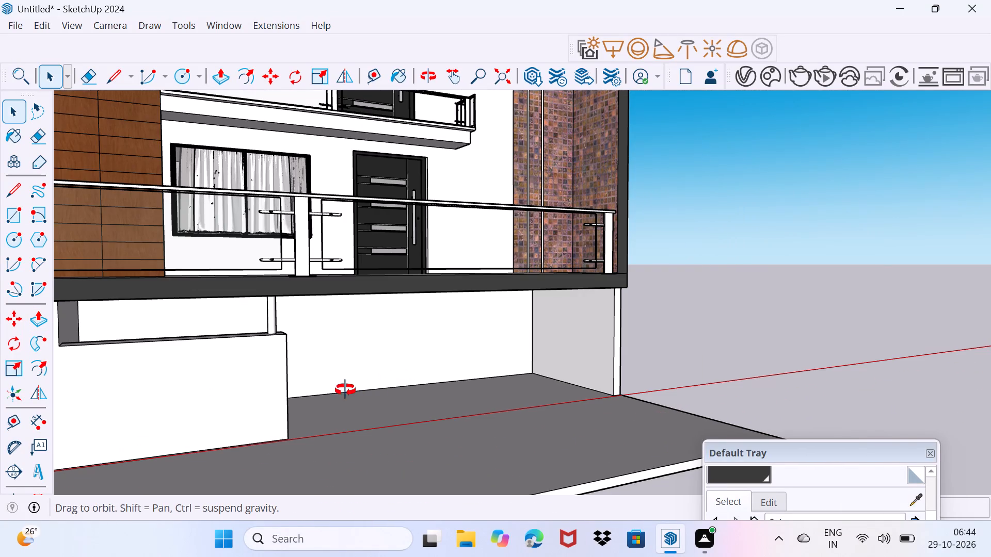
{"action": "middle_click_drag", "start_coordinate": [345, 390], "coordinate": [335, 373]}
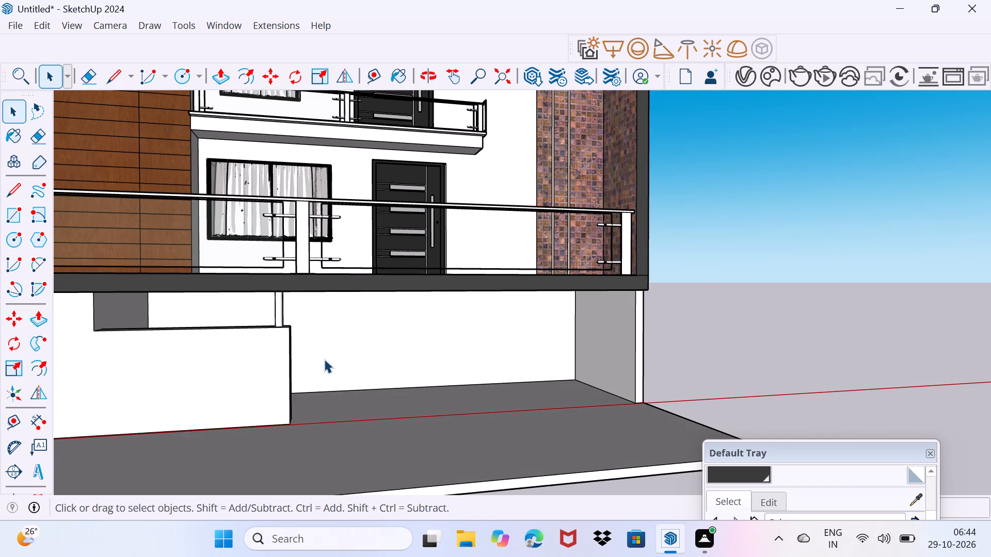
{"action": "scroll", "coordinate": [307, 332], "scroll_direction": "up", "scroll_amount": 2}
{"action": "middle_click_drag", "start_coordinate": [302, 348], "coordinate": [119, 329]}
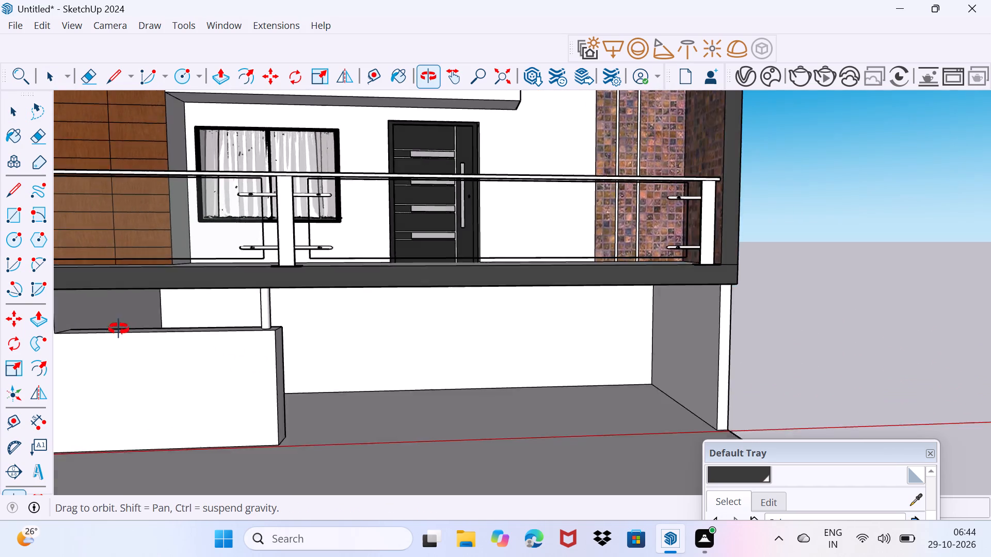
{"action": "middle_click_drag", "start_coordinate": [119, 329], "coordinate": [99, 337]}
{"action": "scroll", "coordinate": [434, 386], "scroll_direction": "up", "scroll_amount": 3}
{"action": "scroll", "coordinate": [352, 325], "scroll_direction": "up", "scroll_amount": 2}
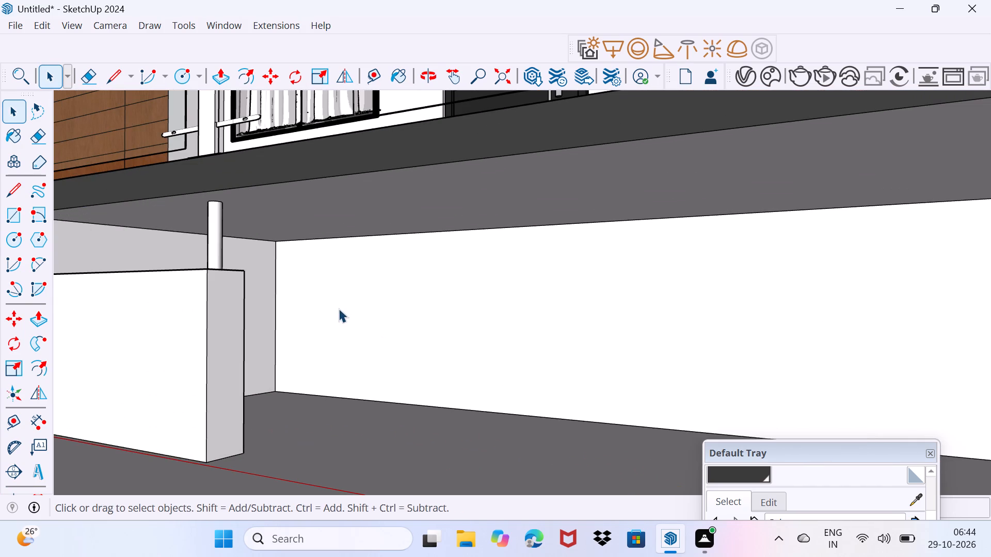
{"action": "key", "text": "r"}
{"action": "middle_click_drag", "start_coordinate": [326, 318], "coordinate": [351, 326]}
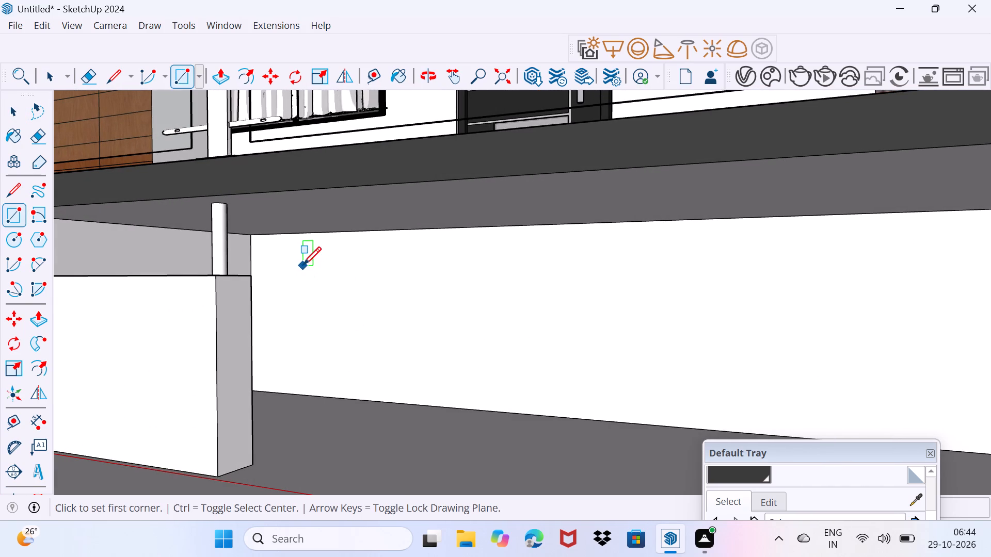
{"action": "left_click", "coordinate": [303, 265]}
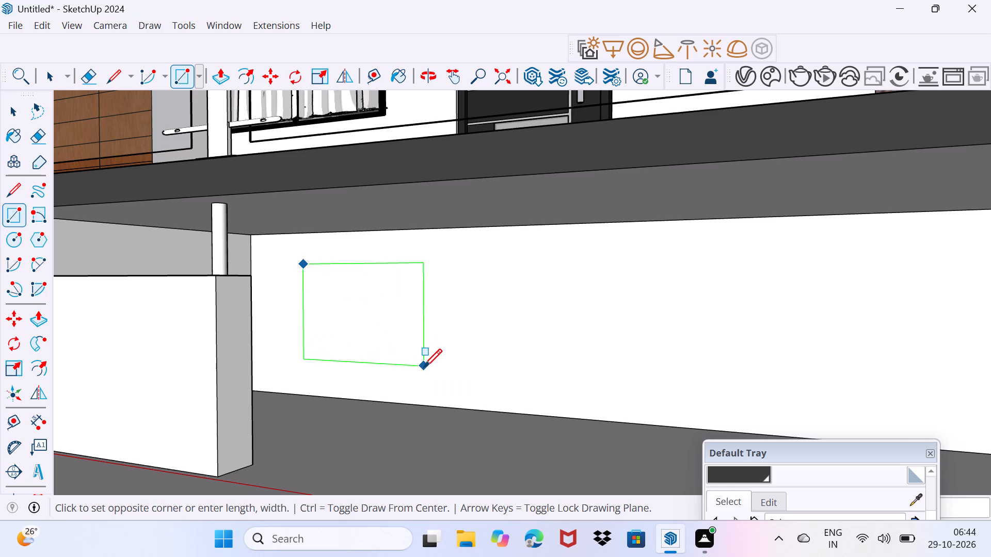
{"action": "left_click", "coordinate": [424, 367]}
{"action": "key", "text": "space"}
Push the rectangle into the back wall to form a shallow window recess.
{"action": "left_click", "coordinate": [360, 295]}
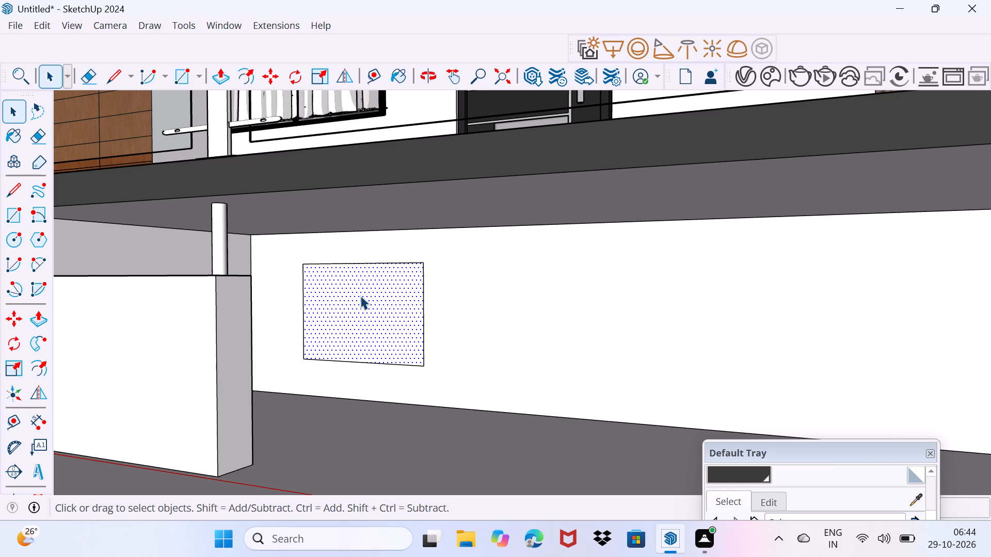
{"action": "key", "text": "p"}
{"action": "left_click", "coordinate": [360, 296]}
{"action": "left_click", "coordinate": [380, 286]}
{"action": "key", "text": "space"}
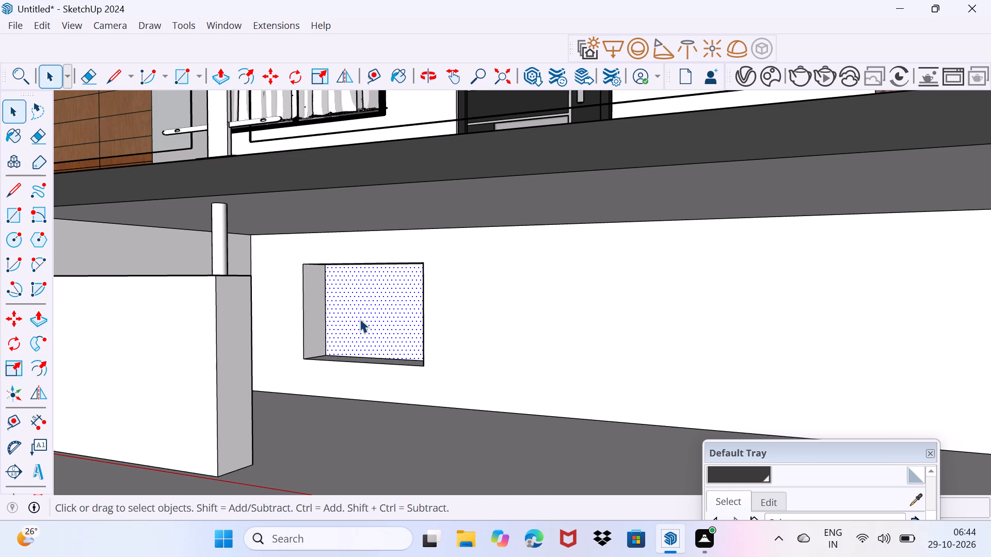
{"action": "left_click_drag", "start_coordinate": [359, 322], "coordinate": [388, 294]}
Raise the top face of the window recess slightly with Push/Pull to make the opening taller.
{"action": "scroll", "coordinate": [351, 319], "scroll_direction": "up", "scroll_amount": 3}
{"action": "middle_click_drag", "start_coordinate": [355, 318], "coordinate": [383, 288]}
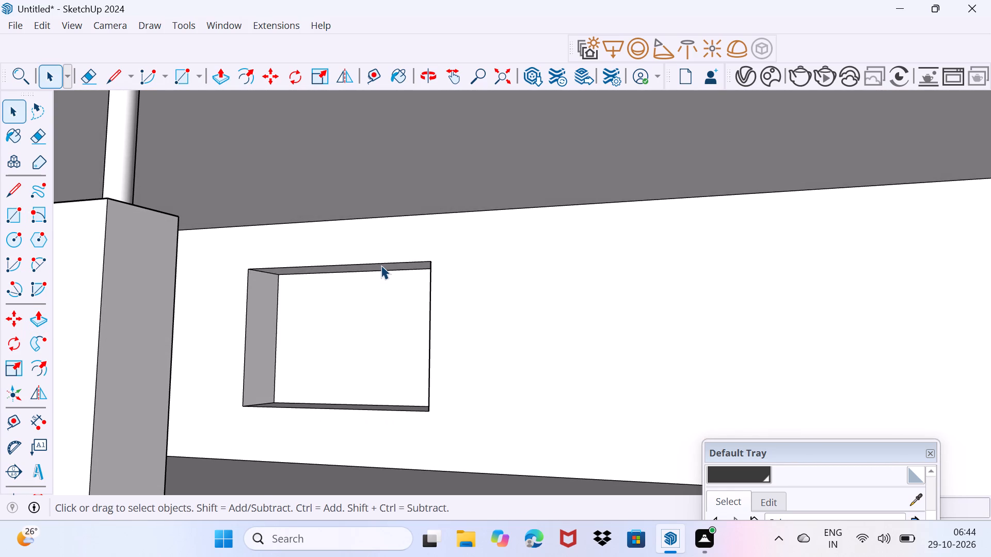
{"action": "left_click", "coordinate": [381, 271]}
{"action": "left_click", "coordinate": [381, 269]}
{"action": "left_click", "coordinate": [382, 267]}
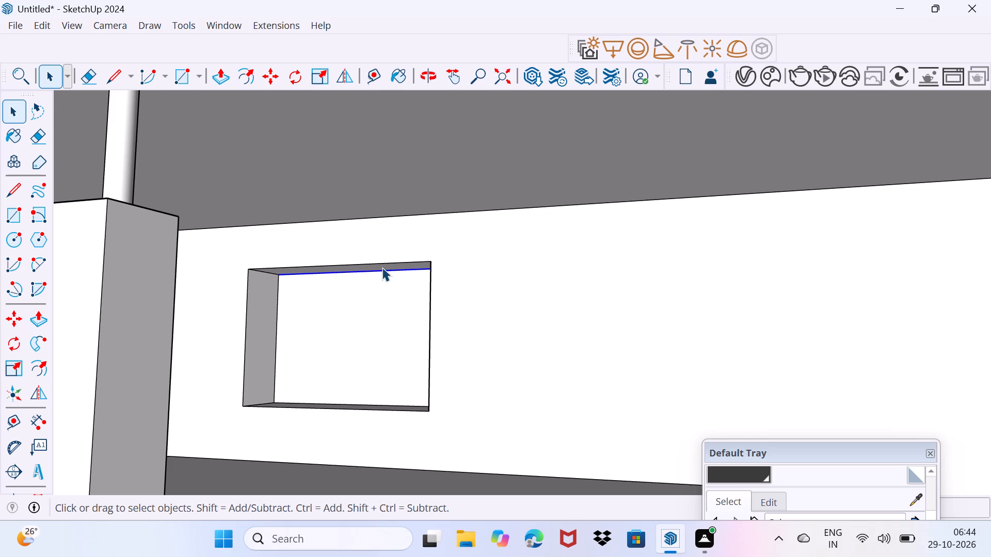
{"action": "key", "text": "p"}
{"action": "left_click", "coordinate": [382, 267]}
{"action": "left_click", "coordinate": [383, 256]}
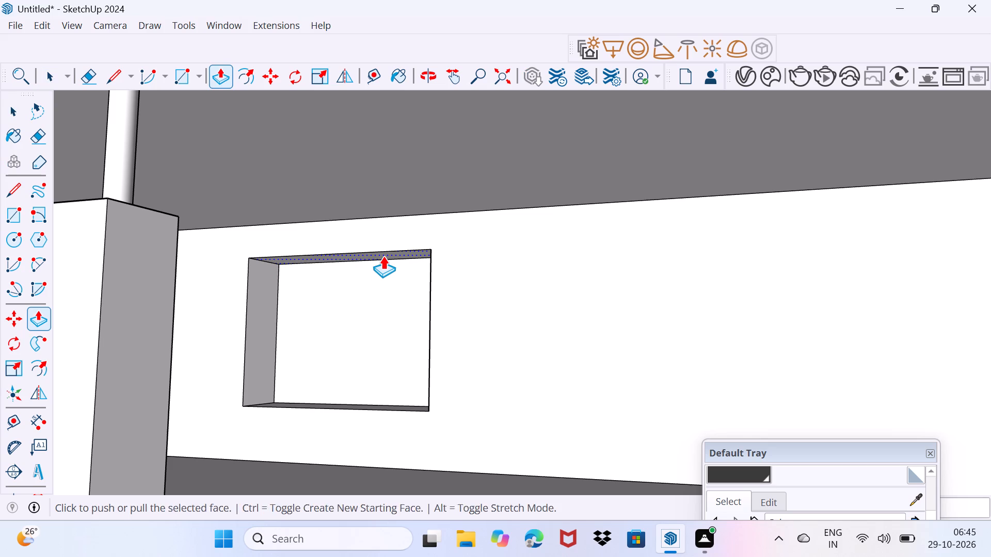
{"action": "key", "text": "space"}
{"action": "left_click_drag", "start_coordinate": [357, 319], "coordinate": [369, 306]}
Copy the curtained window beside the upper floor's door down into the ground-floor recess, aligned to its lower corner.
{"action": "scroll", "coordinate": [356, 303], "scroll_direction": "down", "scroll_amount": 12}
{"action": "middle_click_drag", "start_coordinate": [348, 244], "coordinate": [347, 293]}
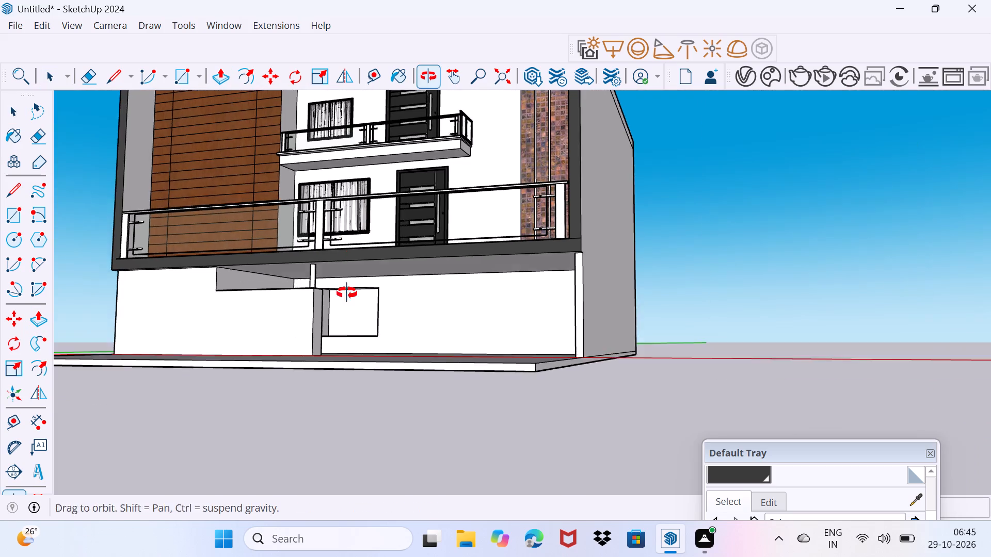
{"action": "middle_click_drag", "start_coordinate": [347, 293], "coordinate": [347, 298]}
{"action": "left_click", "coordinate": [333, 196]}
{"action": "scroll", "coordinate": [345, 199], "scroll_direction": "up", "scroll_amount": 5}
{"action": "middle_click_drag", "start_coordinate": [402, 237], "coordinate": [403, 260]}
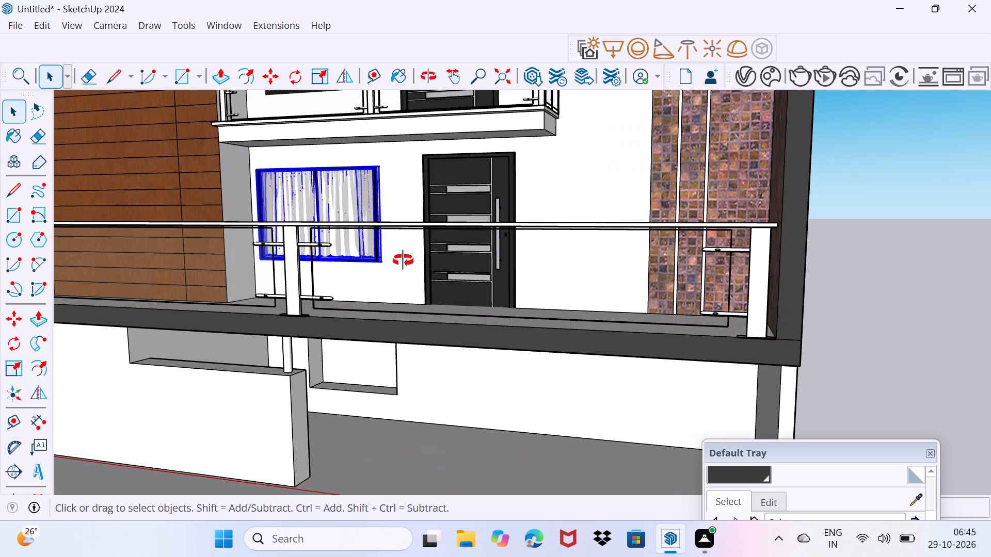
{"action": "middle_click_drag", "start_coordinate": [403, 260], "coordinate": [396, 282]}
{"action": "scroll", "coordinate": [391, 252], "scroll_direction": "up", "scroll_amount": 7}
{"action": "middle_click_drag", "start_coordinate": [403, 242], "coordinate": [375, 282]}
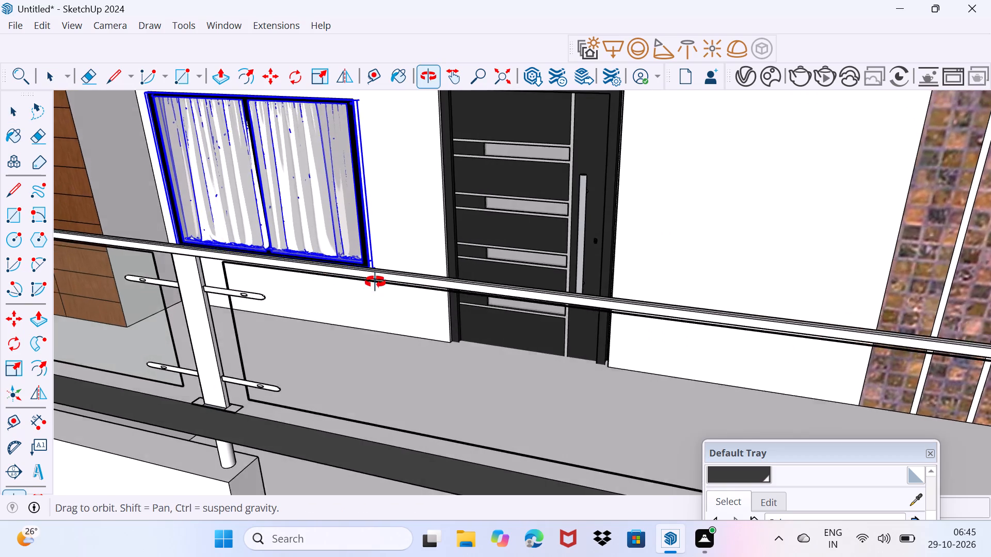
{"action": "middle_click_drag", "start_coordinate": [375, 282], "coordinate": [354, 291]}
{"action": "key", "text": "m"}
{"action": "left_click", "coordinate": [386, 255]}
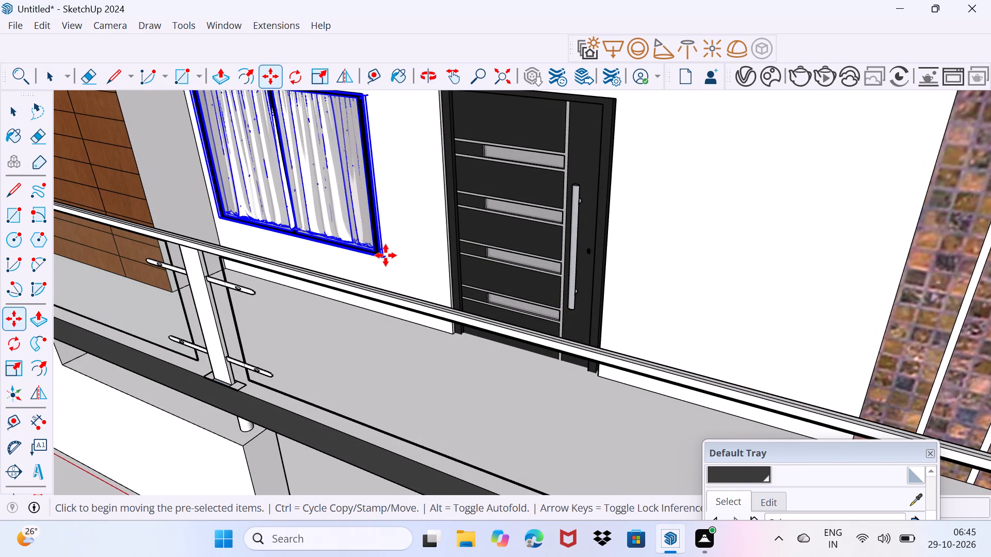
{"action": "scroll", "coordinate": [372, 347], "scroll_direction": "down", "scroll_amount": 4}
{"action": "middle_click_drag", "start_coordinate": [379, 395], "coordinate": [401, 334]}
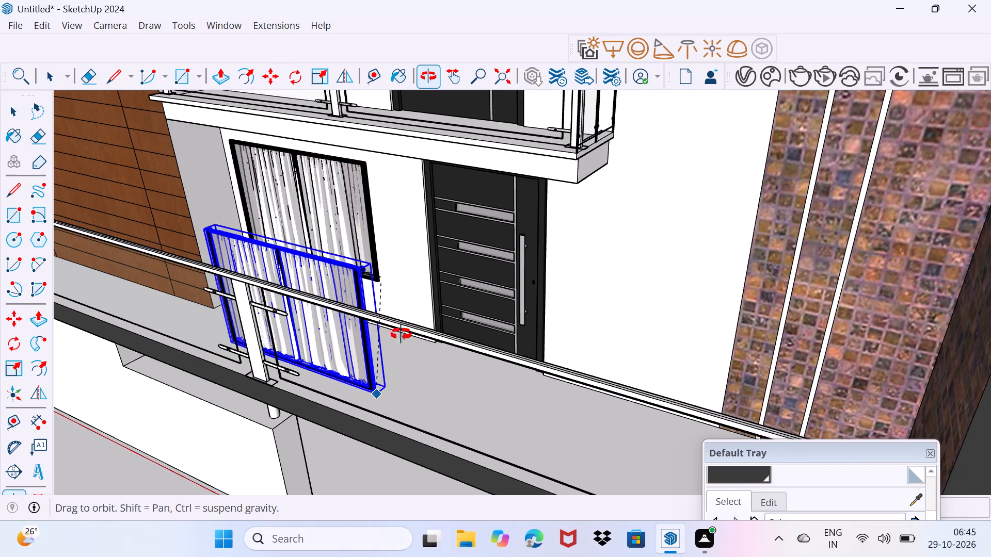
{"action": "middle_click_drag", "start_coordinate": [401, 334], "coordinate": [406, 281]}
{"action": "scroll", "coordinate": [390, 460], "scroll_direction": "up", "scroll_amount": 8}
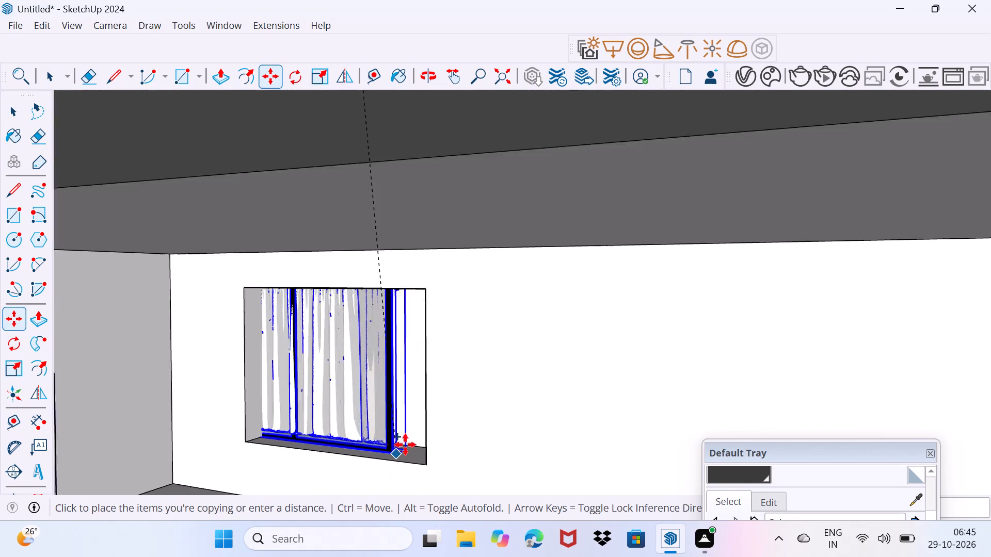
{"action": "left_click", "coordinate": [432, 470]}
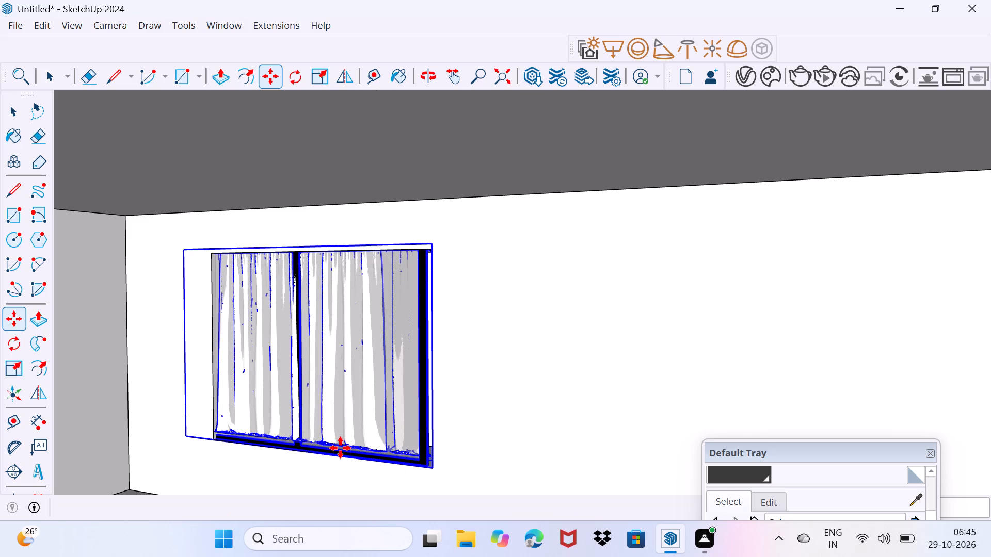
Scale the copied window's width and height to fit the ground-floor recess.
{"action": "key", "text": "s"}
{"action": "left_click", "coordinate": [184, 342]}
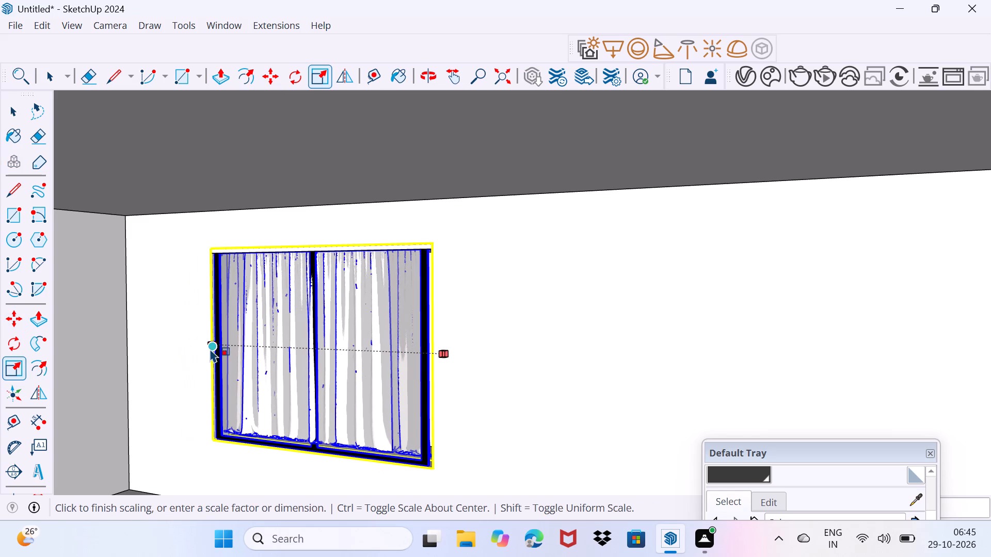
{"action": "left_click", "coordinate": [214, 349]}
{"action": "left_click", "coordinate": [309, 245]}
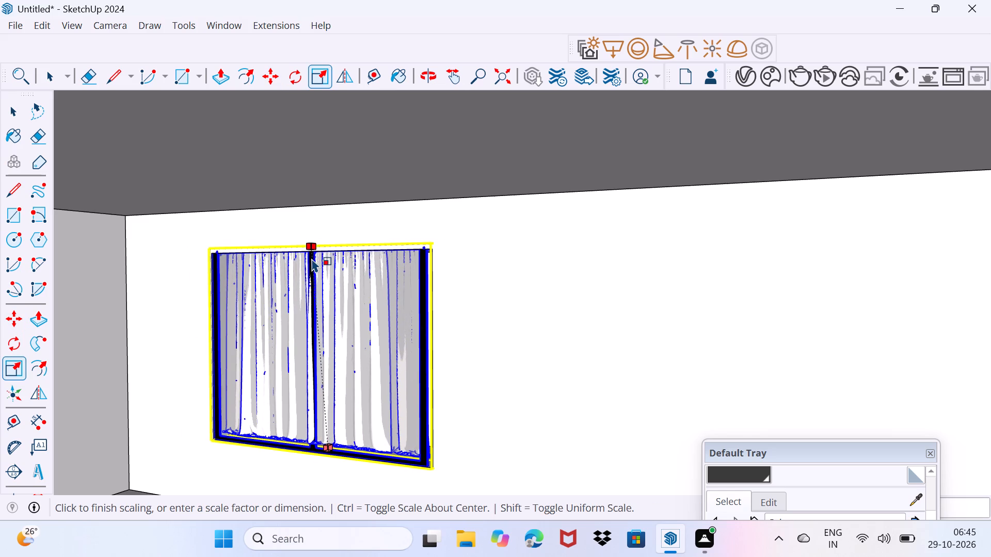
{"action": "left_click", "coordinate": [312, 258]}
{"action": "key", "text": "space"}
{"action": "left_click_drag", "start_coordinate": [312, 325], "coordinate": [363, 267]}
{"action": "scroll", "coordinate": [356, 256], "scroll_direction": "down", "scroll_amount": 11}
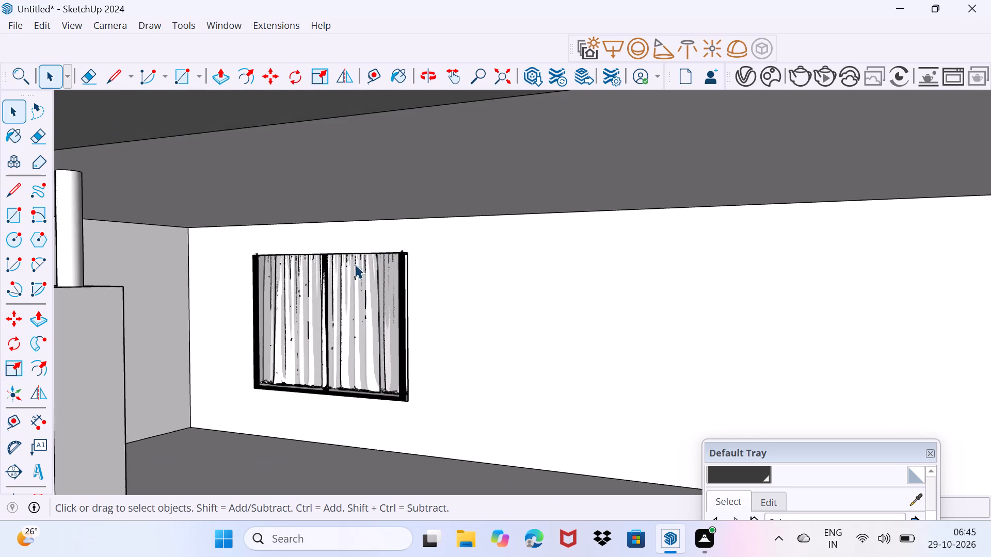
{"action": "scroll", "coordinate": [355, 265], "scroll_direction": "down", "scroll_amount": 16}
{"action": "middle_click_drag", "start_coordinate": [329, 343], "coordinate": [367, 356]}
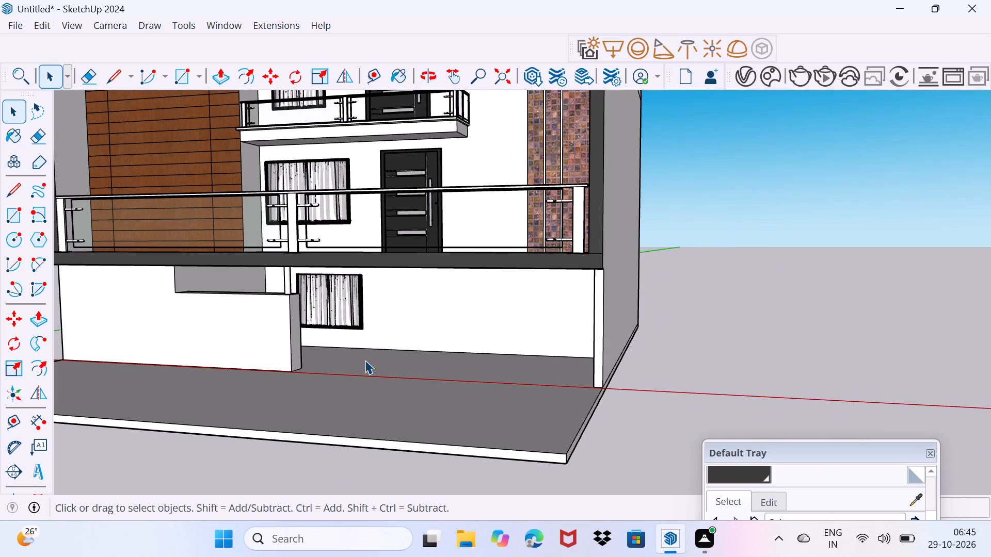
Examine the whole building's front, roof and recessed ground floor from several angles to review the placed window.
{"action": "scroll", "coordinate": [362, 364], "scroll_direction": "down", "scroll_amount": 2}
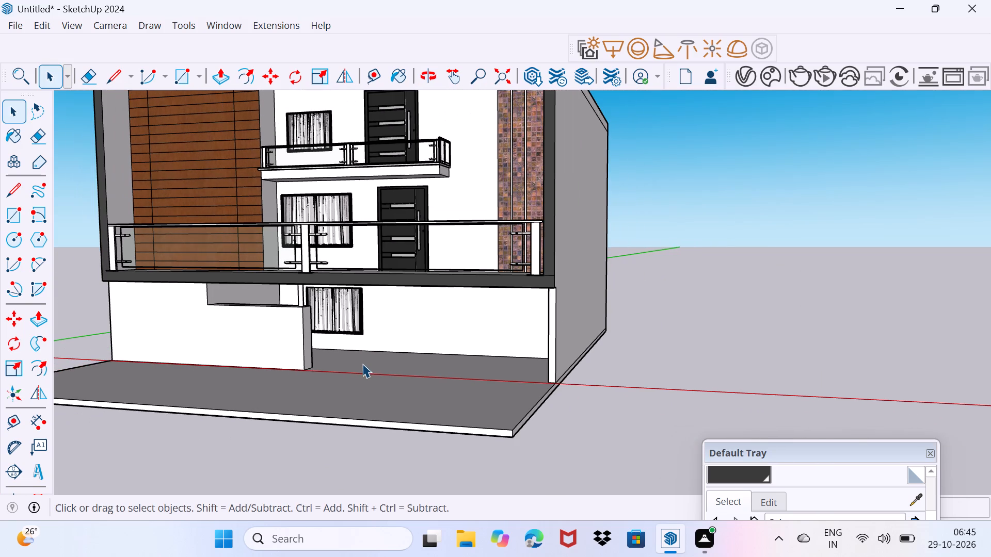
{"action": "scroll", "coordinate": [359, 363], "scroll_direction": "down", "scroll_amount": 1}
{"action": "middle_click_drag", "start_coordinate": [358, 363], "coordinate": [430, 368]}
{"action": "scroll", "coordinate": [430, 366], "scroll_direction": "down", "scroll_amount": 7}
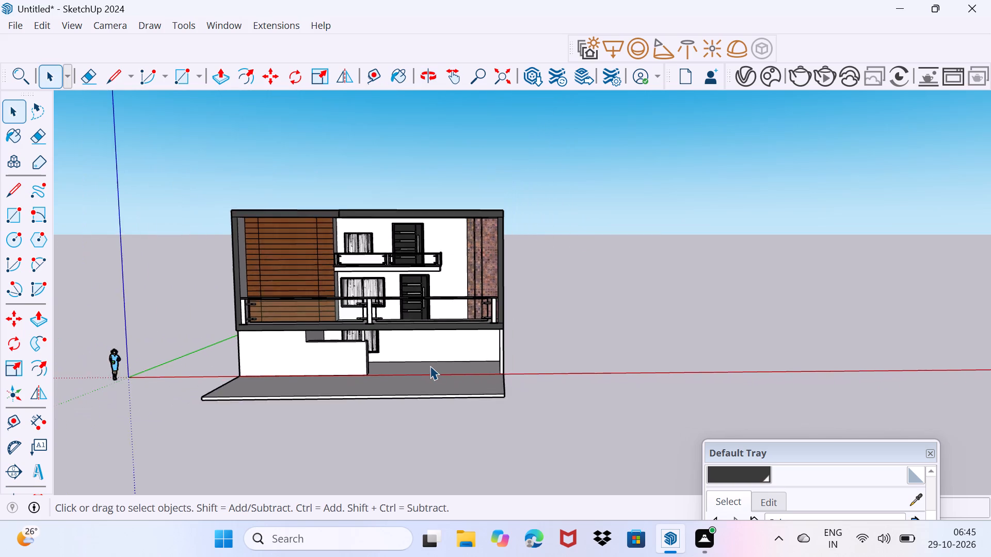
{"action": "scroll", "coordinate": [430, 366], "scroll_direction": "down", "scroll_amount": 1}
{"action": "middle_click_drag", "start_coordinate": [430, 366], "coordinate": [309, 412]}
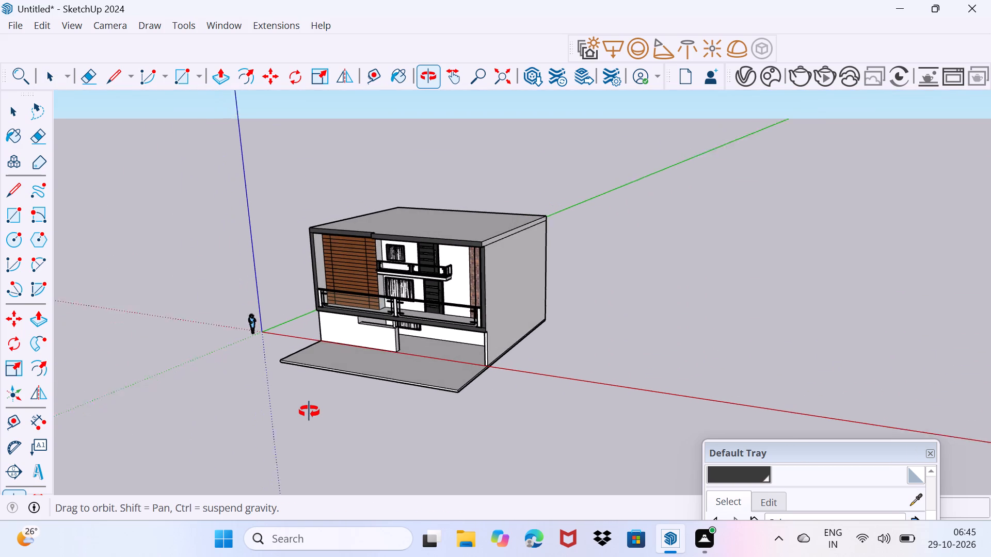
{"action": "middle_click_drag", "start_coordinate": [309, 412], "coordinate": [309, 409]}
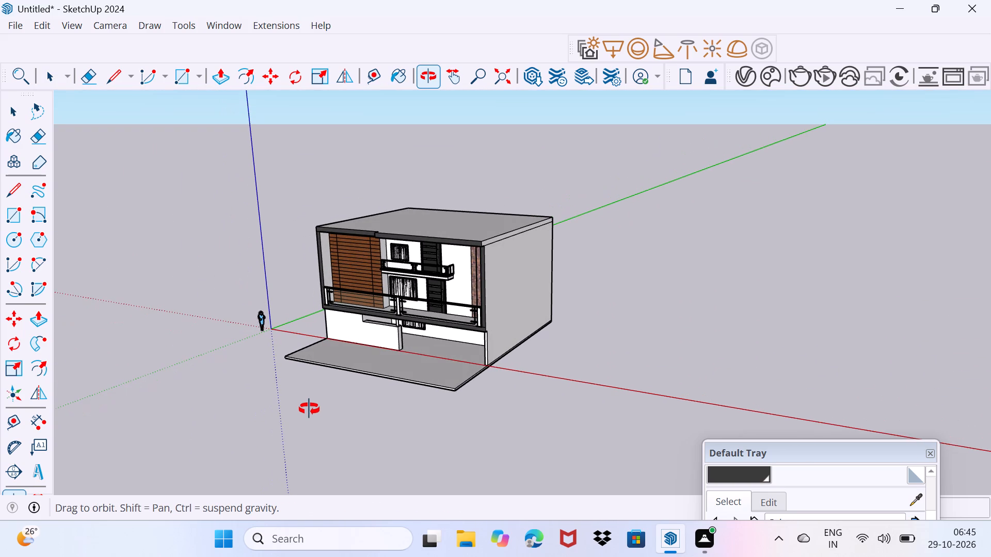
{"action": "middle_click_drag", "start_coordinate": [309, 409], "coordinate": [310, 408]}
{"action": "scroll", "coordinate": [354, 313], "scroll_direction": "up", "scroll_amount": 4}
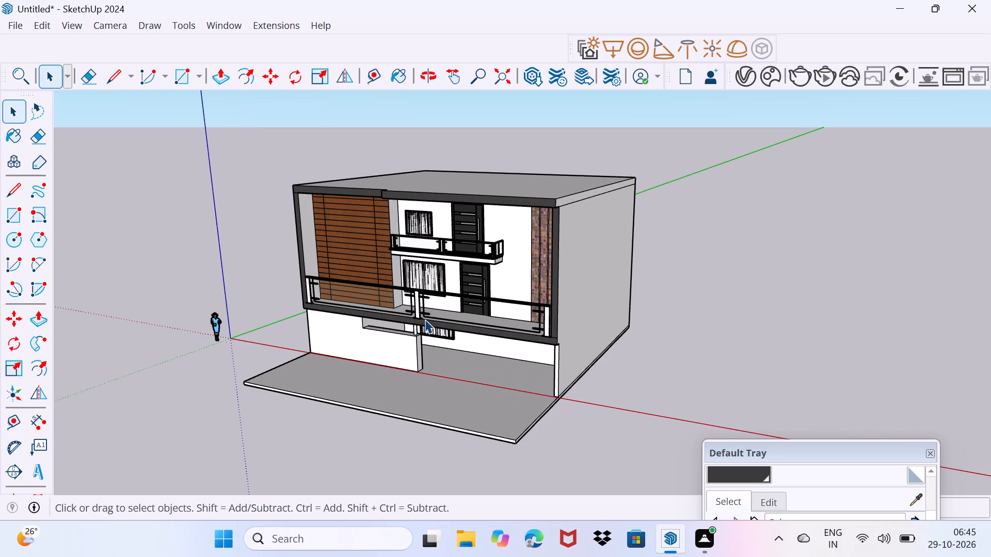
{"action": "middle_click_drag", "start_coordinate": [425, 319], "coordinate": [577, 256]}
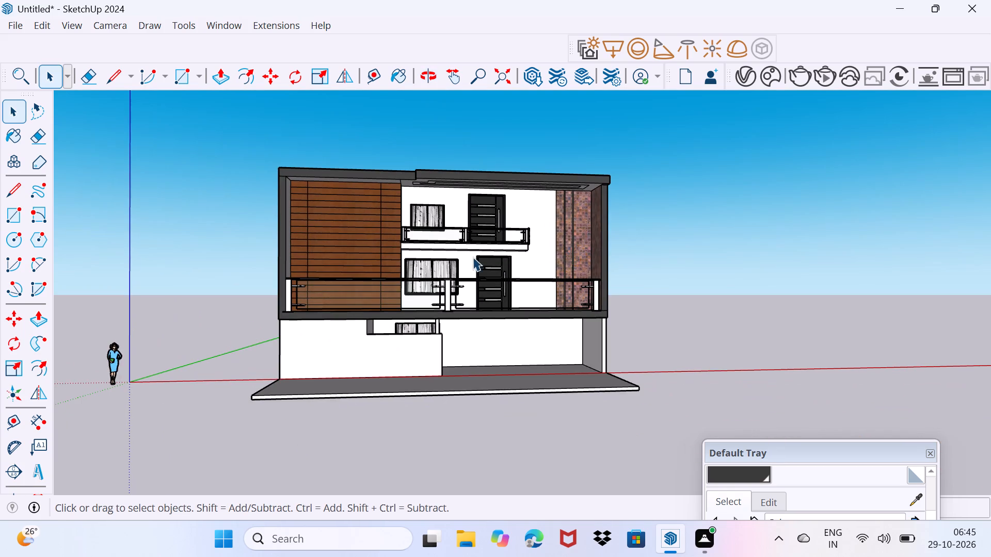
{"action": "scroll", "coordinate": [460, 259], "scroll_direction": "up", "scroll_amount": 2}
{"action": "middle_click_drag", "start_coordinate": [433, 304], "coordinate": [446, 282]}
{"action": "scroll", "coordinate": [446, 282], "scroll_direction": "up", "scroll_amount": 2}
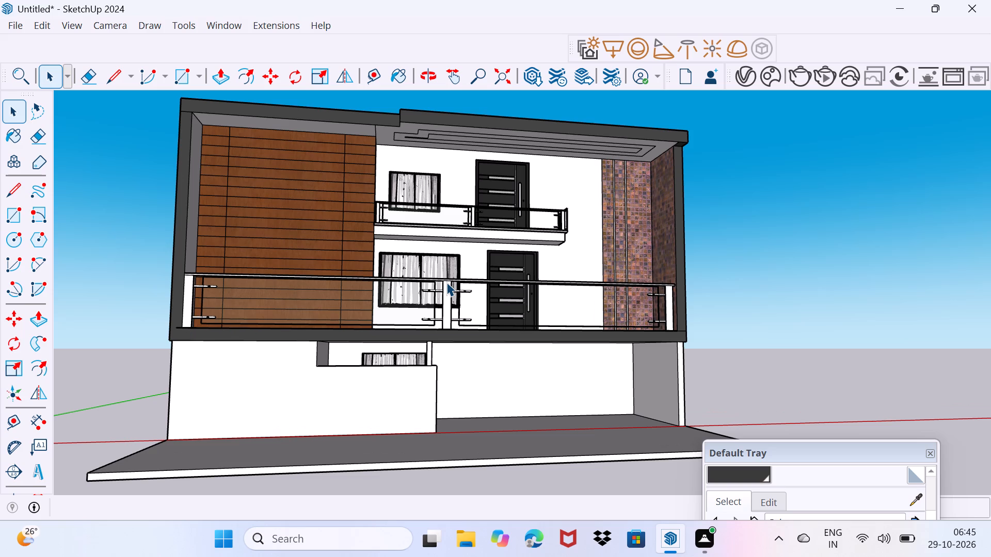
{"action": "middle_click_drag", "start_coordinate": [482, 266], "coordinate": [451, 314]}
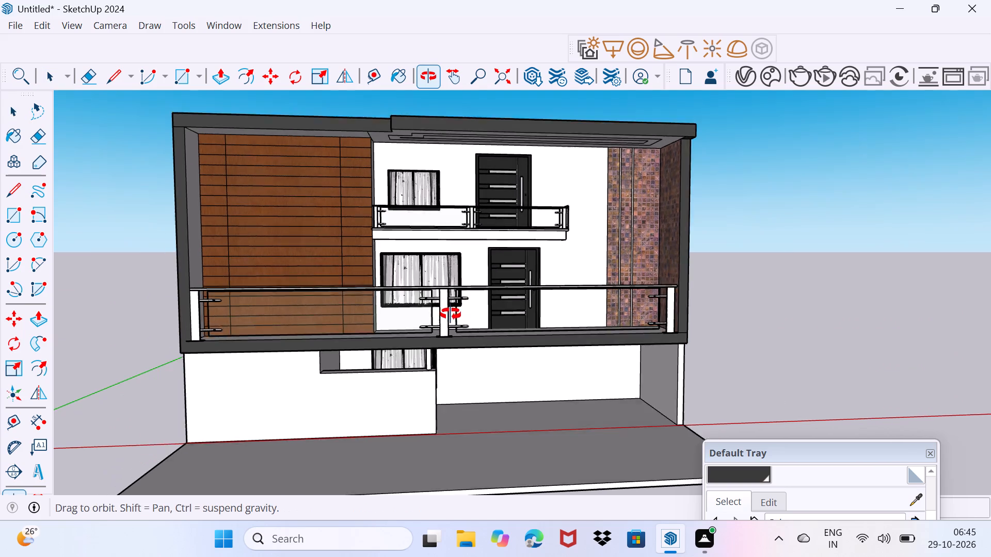
{"action": "middle_click_drag", "start_coordinate": [451, 314], "coordinate": [442, 318]}
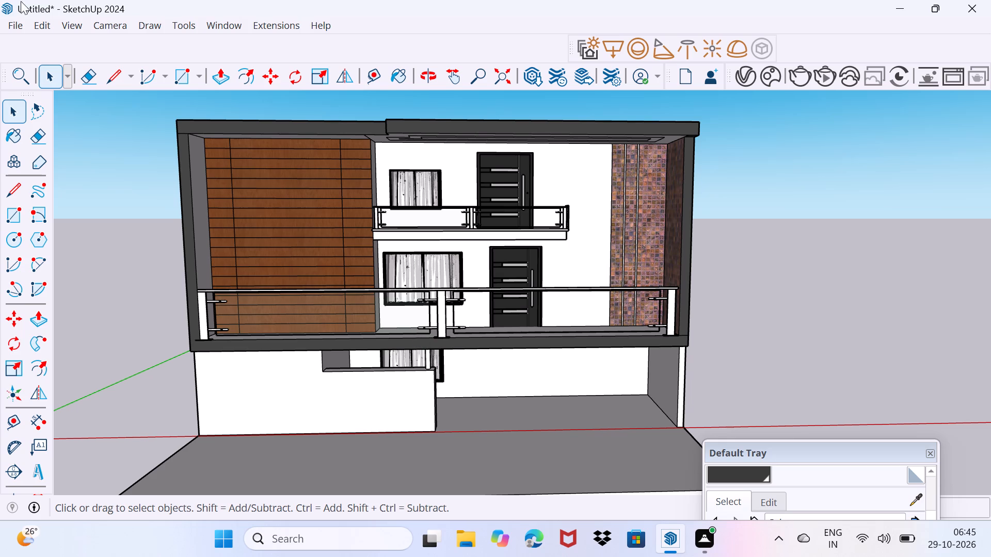
Open the 3D Warehouse model library.
{"action": "left_click", "coordinate": [223, 26]}
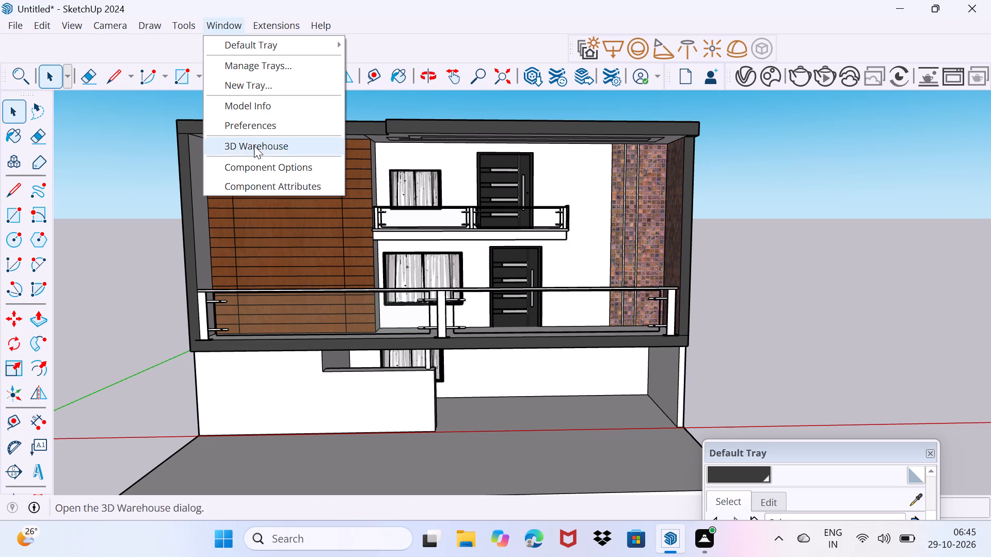
{"action": "left_click", "coordinate": [254, 145]}
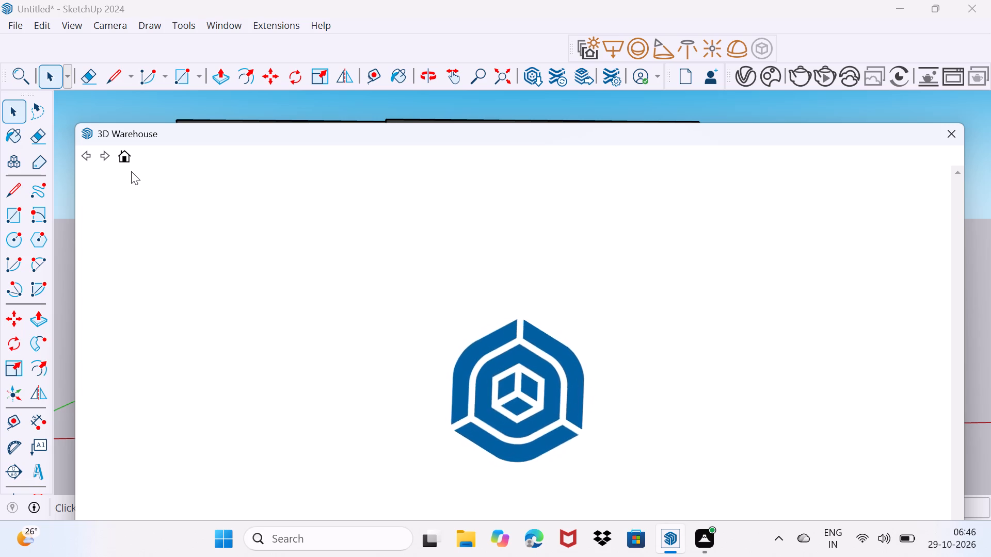
{"action": "scroll", "coordinate": [131, 171], "scroll_direction": "down", "scroll_amount": 3}
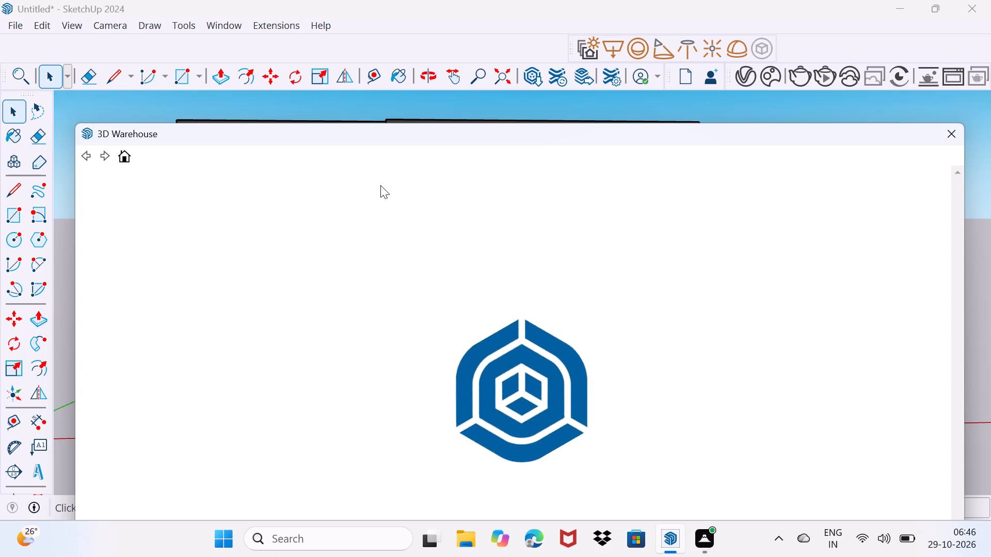
{"action": "scroll", "coordinate": [380, 185], "scroll_direction": "down", "scroll_amount": 2}
{"action": "scroll", "coordinate": [380, 186], "scroll_direction": "up", "scroll_amount": 3}
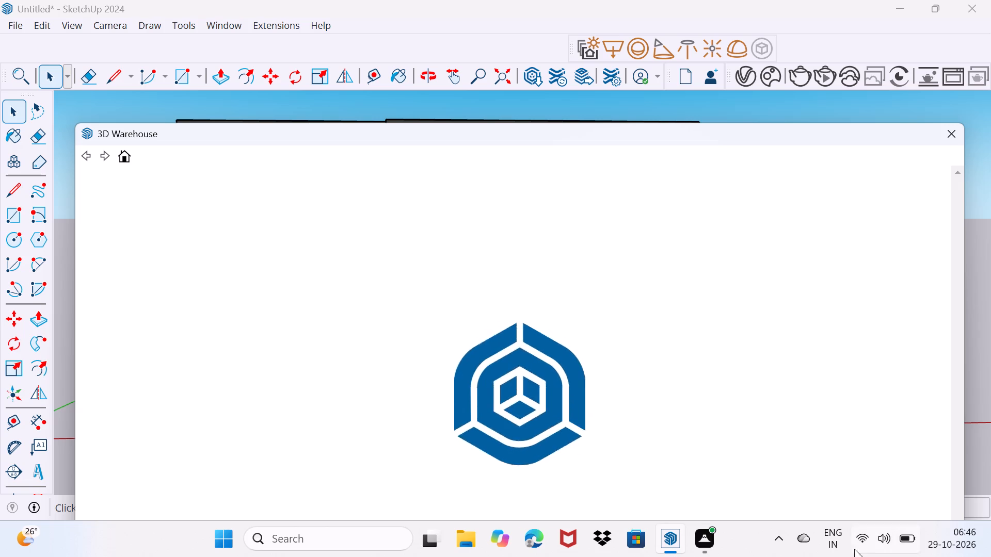
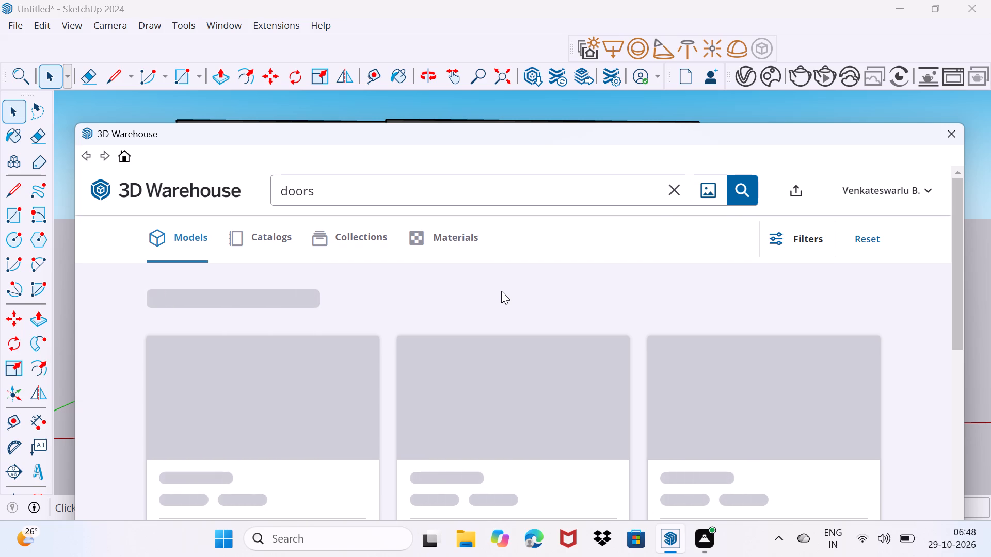
Replace the 3D Warehouse search term with "gate" and run the model search.
{"action": "left_click", "coordinate": [466, 198]}
{"action": "key", "text": "BackSpace"}
{"action": "key", "text": "BackSpace"}
{"action": "key", "text": "BackSpace"}
{"action": "key", "text": "BackSpace"}
{"action": "key", "text": "BackSpace"}
{"action": "key", "text": "BackSpace"}
{"action": "key", "text": "BackSpace"}
{"action": "key", "text": "BackSpace"}
{"action": "key", "text": "BackSpace"}
{"action": "key", "text": "BackSpace"}
{"action": "key", "text": "BackSpace"}
{"action": "key", "text": "BackSpace"}
{"action": "key", "text": "BackSpace"}
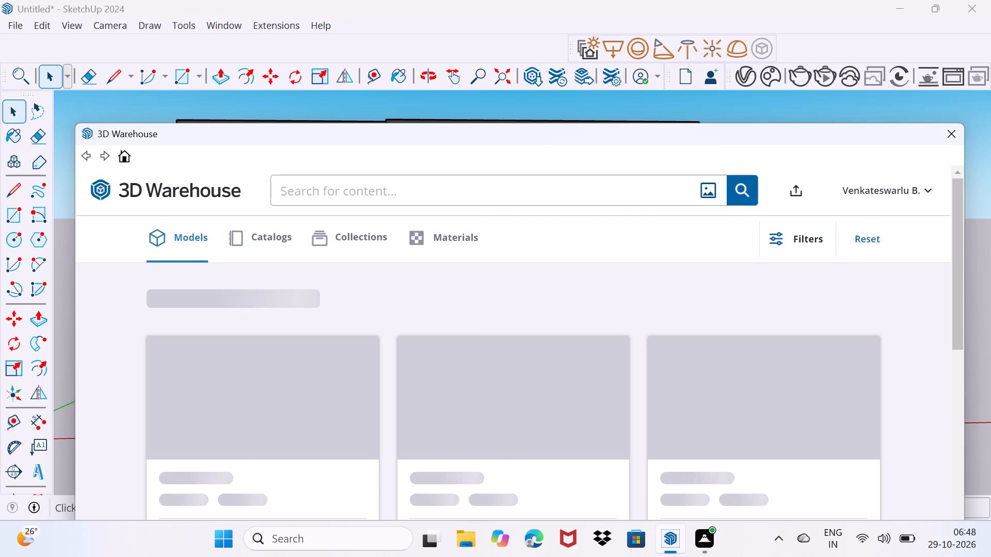
{"action": "type", "text": "gate"}
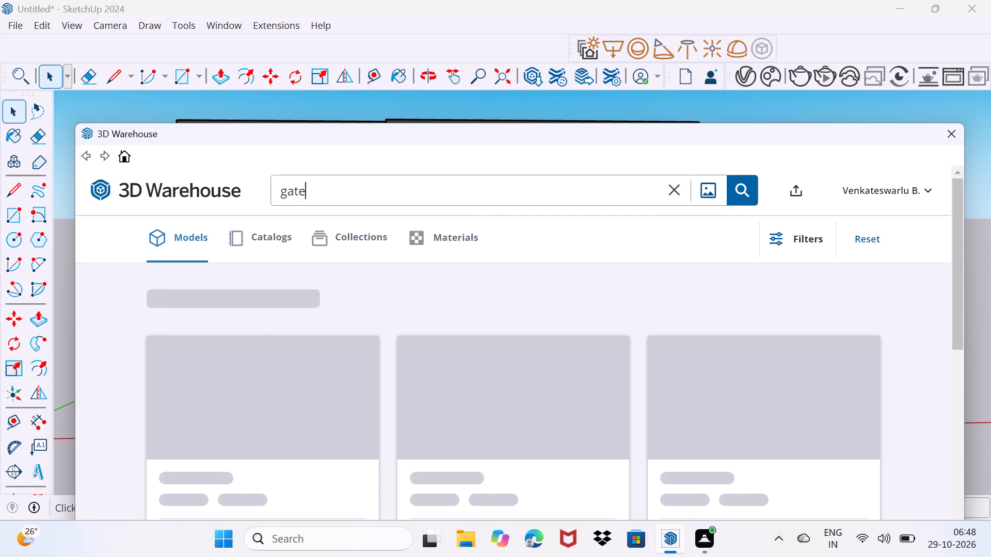
{"action": "key", "text": "Return"}
{"action": "left_click", "coordinate": [738, 187]}
Look through the 3D Warehouse results page and retry the model search for "gate".
{"action": "scroll", "coordinate": [346, 367], "scroll_direction": "down", "scroll_amount": 7}
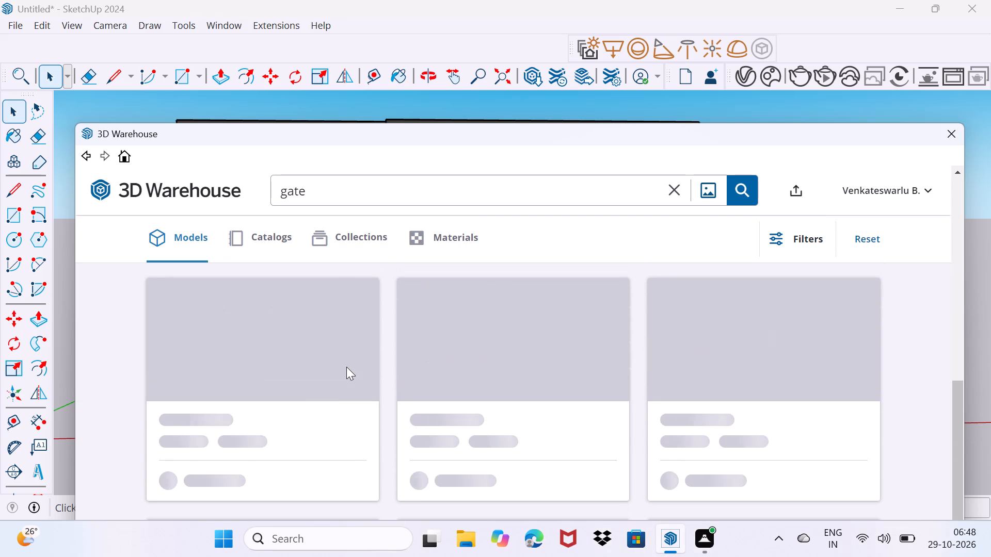
{"action": "scroll", "coordinate": [346, 367], "scroll_direction": "down", "scroll_amount": 3}
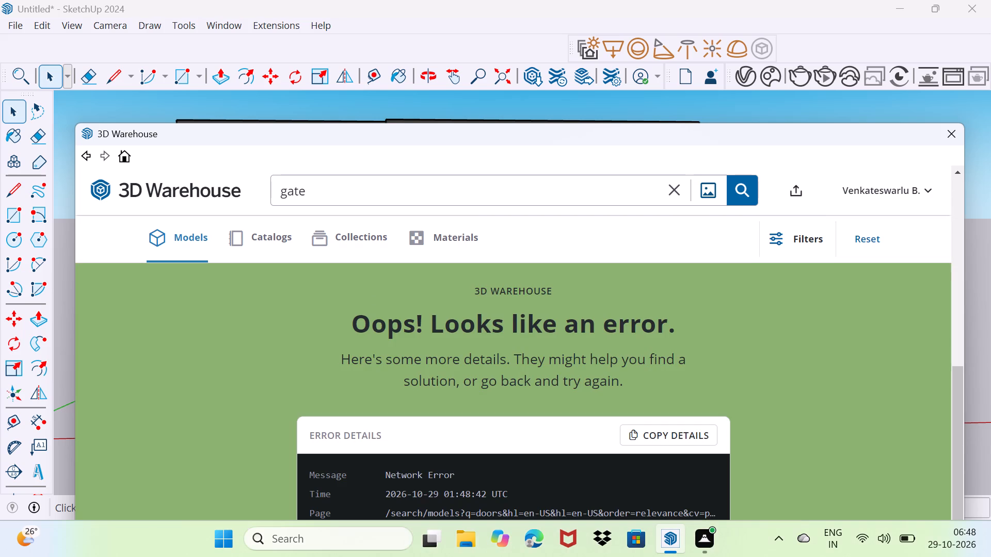
{"action": "scroll", "coordinate": [346, 367], "scroll_direction": "up", "scroll_amount": 3}
{"action": "left_click", "coordinate": [752, 187]}
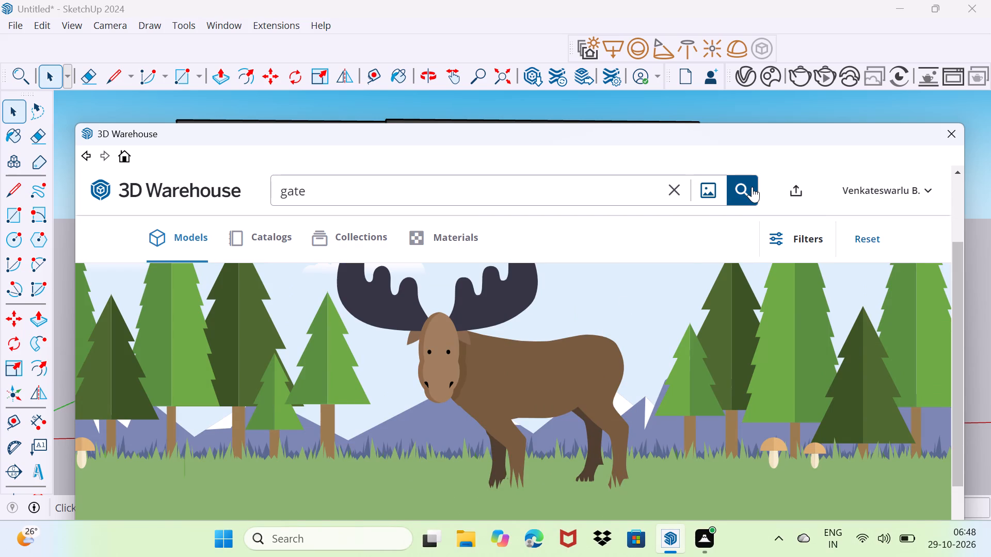
{"action": "double_click", "coordinate": [749, 188]}
{"action": "left_click", "coordinate": [530, 195]}
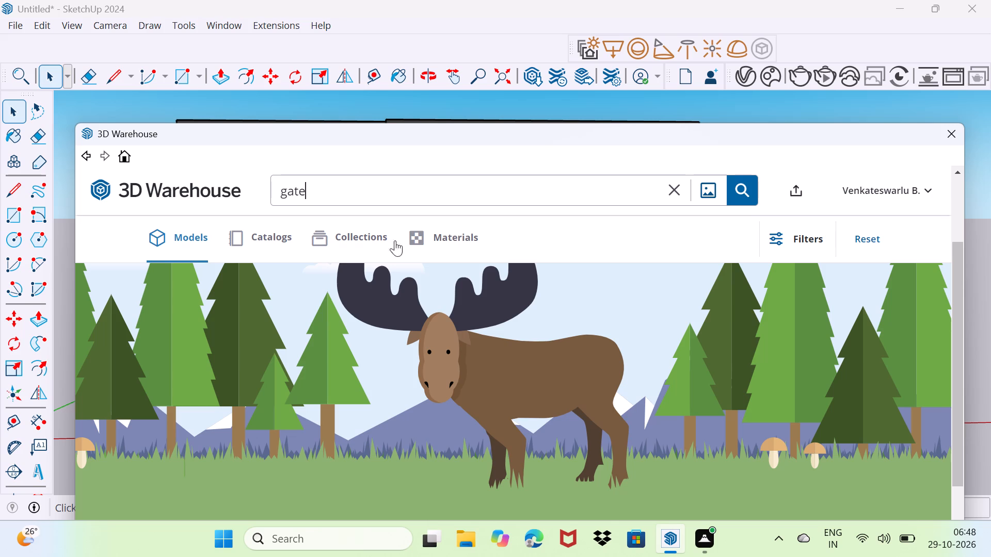
{"action": "left_click", "coordinate": [739, 192]}
Move the 3D Warehouse window and the Default Tray down out of the way to inspect the house's front and side.
{"action": "left_click_drag", "start_coordinate": [556, 139], "coordinate": [551, 152]}
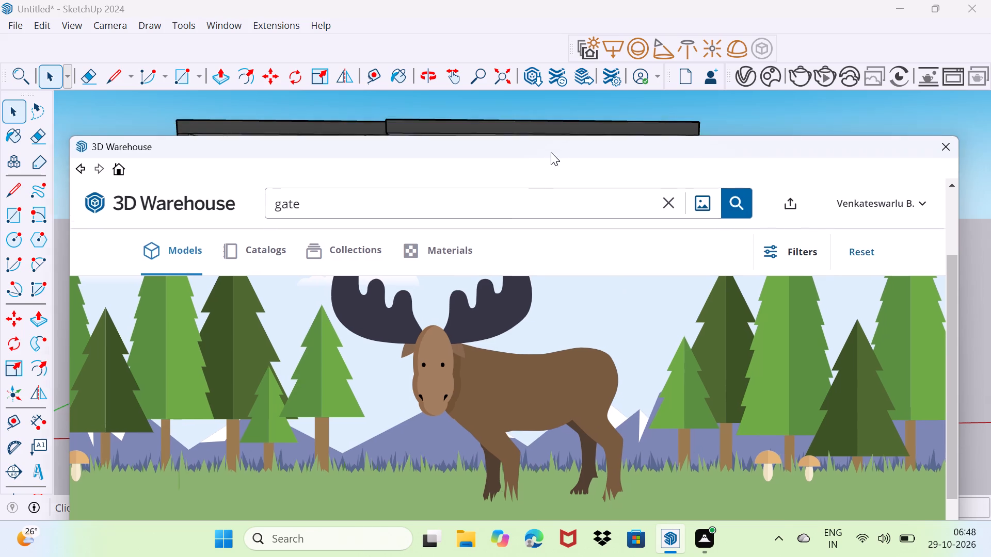
{"action": "left_click_drag", "start_coordinate": [551, 152], "coordinate": [424, 518]}
{"action": "scroll", "coordinate": [447, 340], "scroll_direction": "down", "scroll_amount": 3}
{"action": "middle_click_drag", "start_coordinate": [467, 348], "coordinate": [491, 305]}
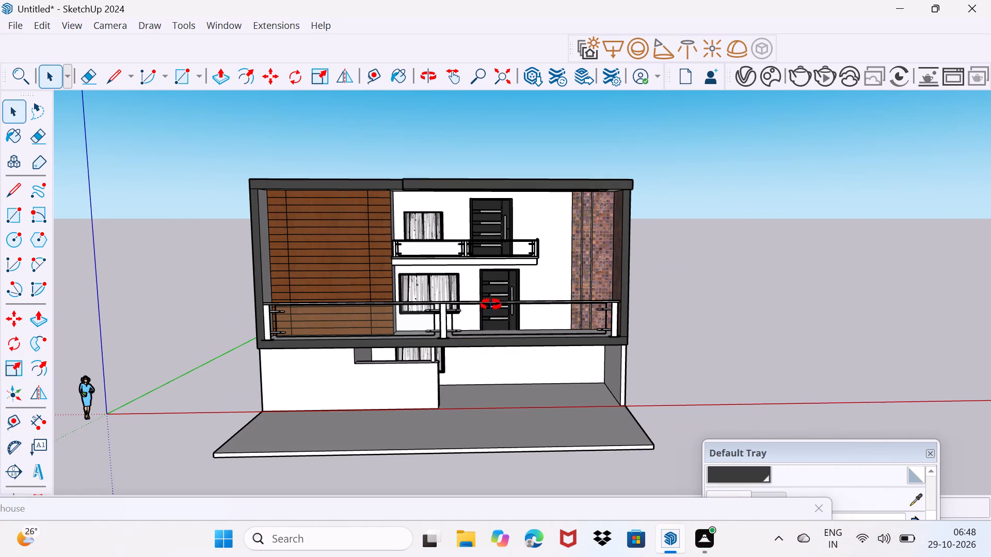
{"action": "middle_click_drag", "start_coordinate": [491, 305], "coordinate": [660, 295]}
{"action": "scroll", "coordinate": [660, 295], "scroll_direction": "down", "scroll_amount": 1}
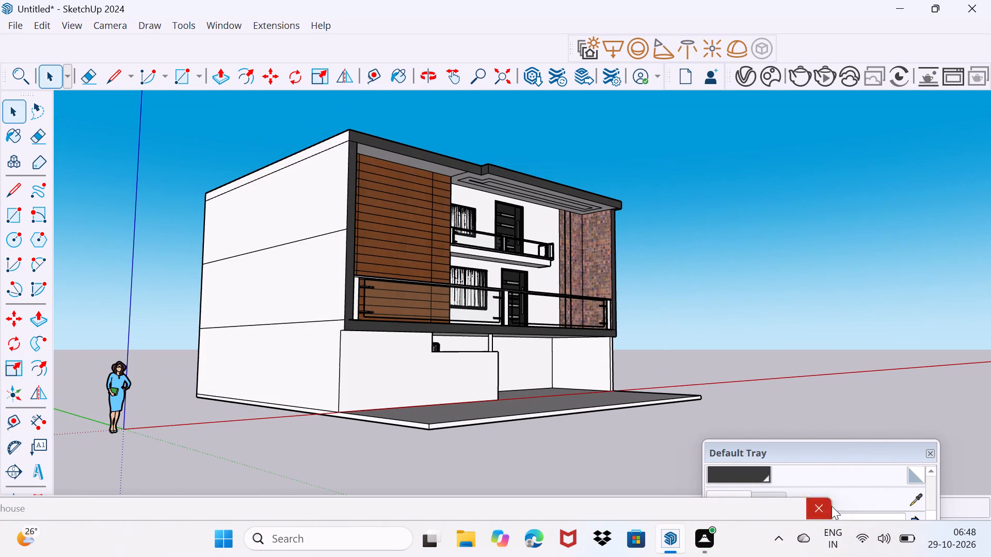
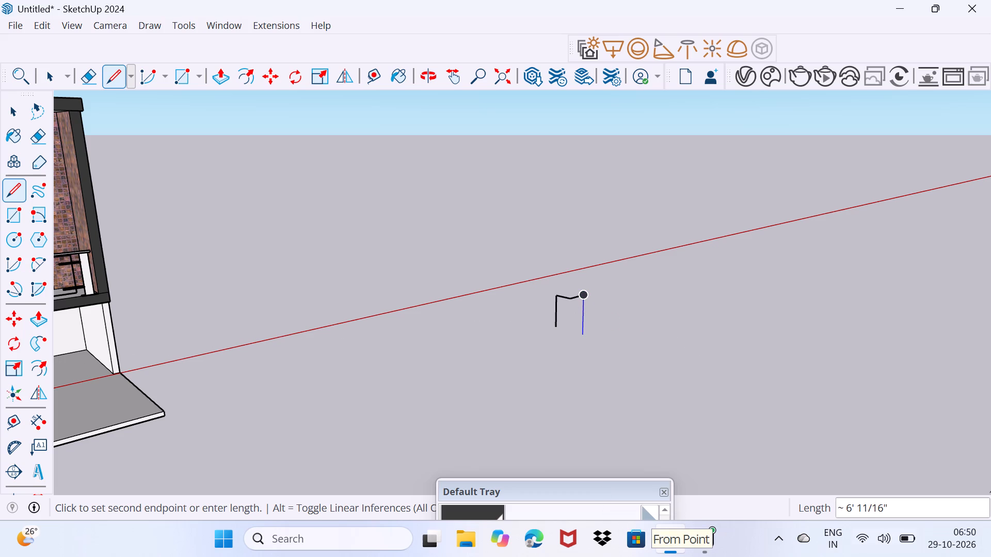
Finish the long freehand line on the ground beside the house and continue it with short segments along the red axis.
{"action": "left_click", "coordinate": [620, 380]}
{"action": "left_click", "coordinate": [632, 380]}
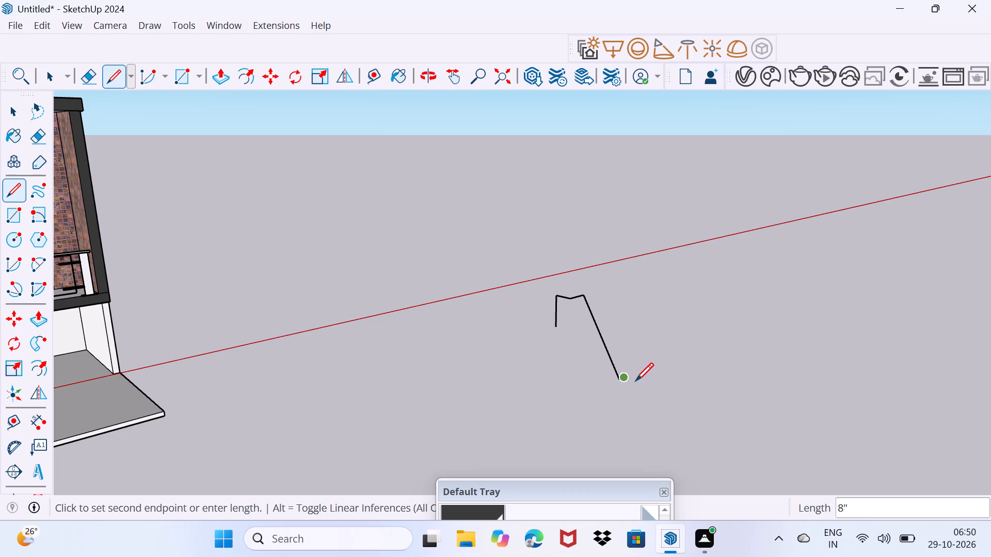
{"action": "left_click", "coordinate": [635, 381]}
{"action": "left_click", "coordinate": [635, 380]}
{"action": "left_click", "coordinate": [639, 375]}
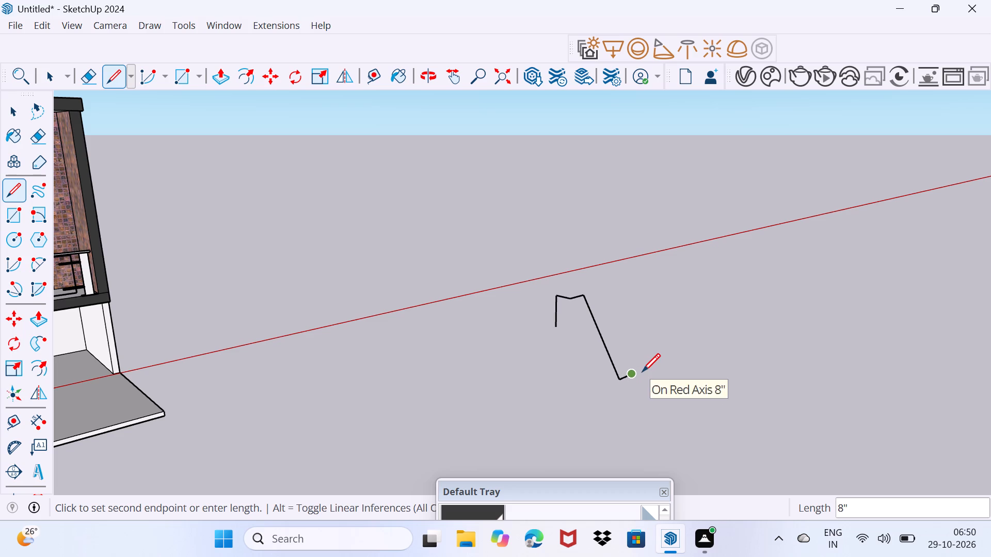
{"action": "left_click", "coordinate": [642, 371]}
{"action": "double_click", "coordinate": [645, 372]}
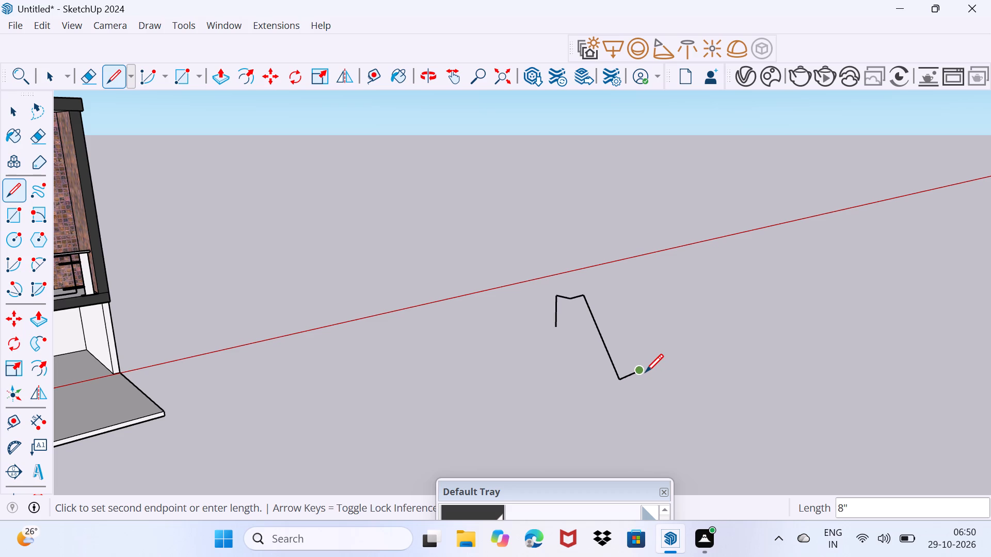
{"action": "left_click", "coordinate": [650, 371]}
Draw a short, separate diagonal line on the ground just beyond the end of the first line chain.
{"action": "left_click", "coordinate": [667, 357]}
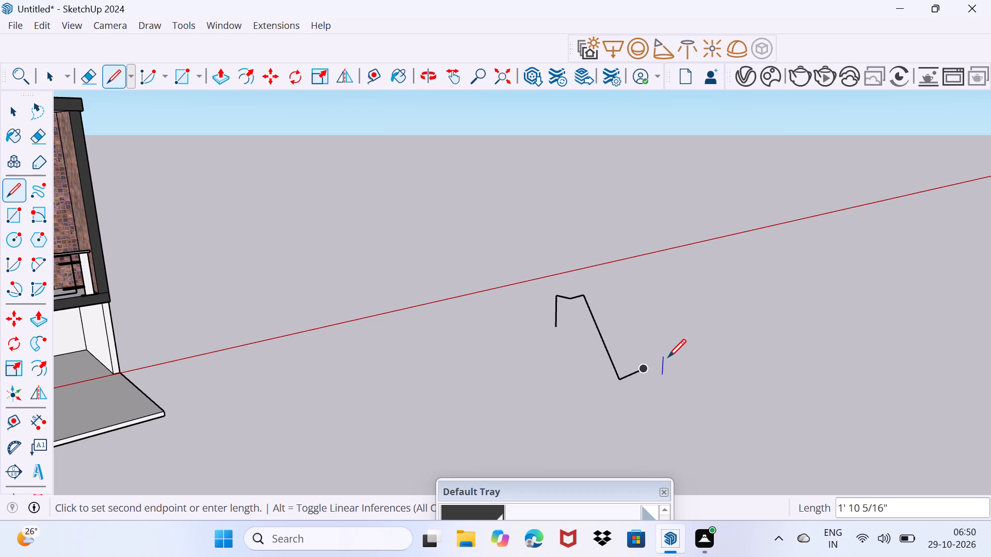
{"action": "left_click", "coordinate": [668, 357]}
{"action": "left_click", "coordinate": [668, 357]}
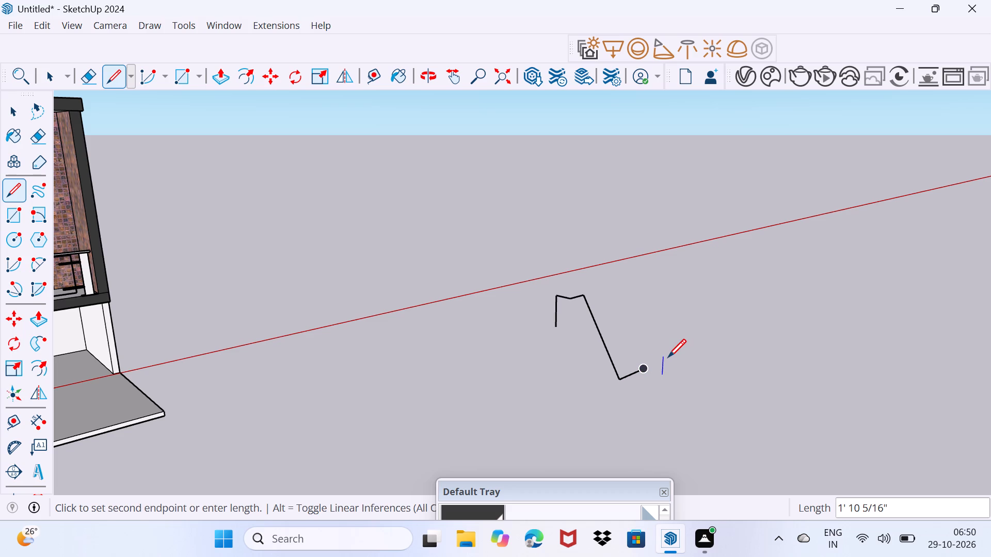
{"action": "left_click", "coordinate": [668, 357]}
{"action": "left_click", "coordinate": [685, 344]}
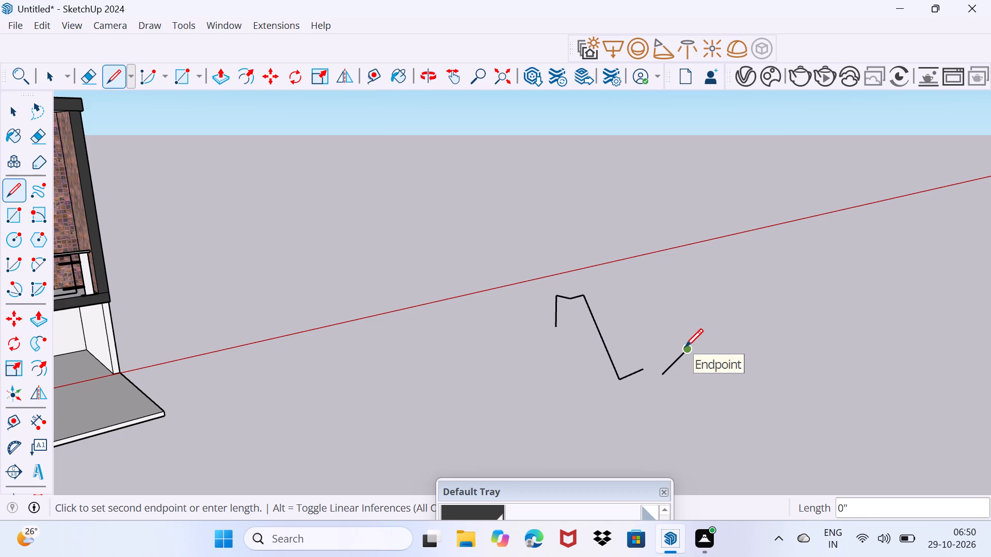
{"action": "left_click", "coordinate": [685, 347]}
{"action": "left_click", "coordinate": [686, 347]}
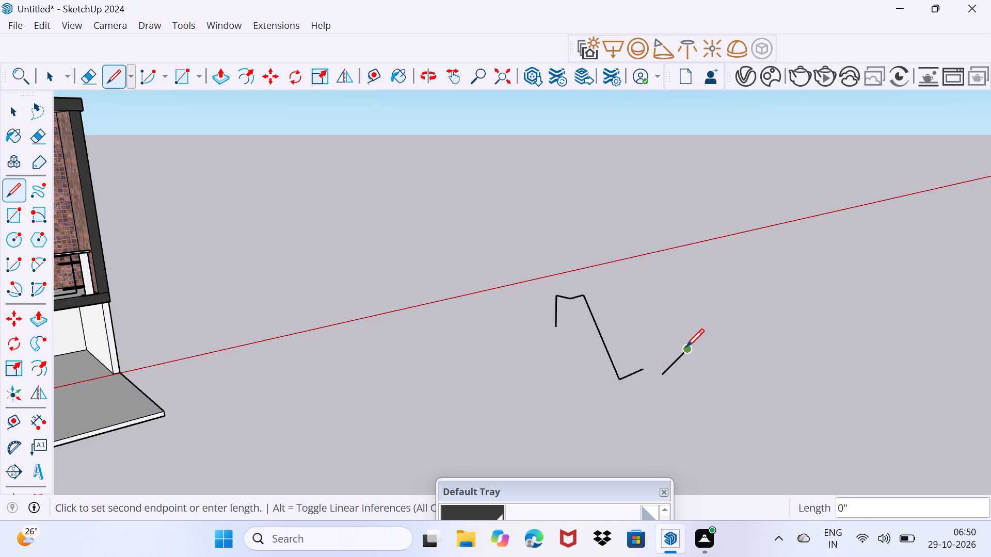
{"action": "left_click", "coordinate": [686, 347]}
{"action": "left_click", "coordinate": [686, 347]}
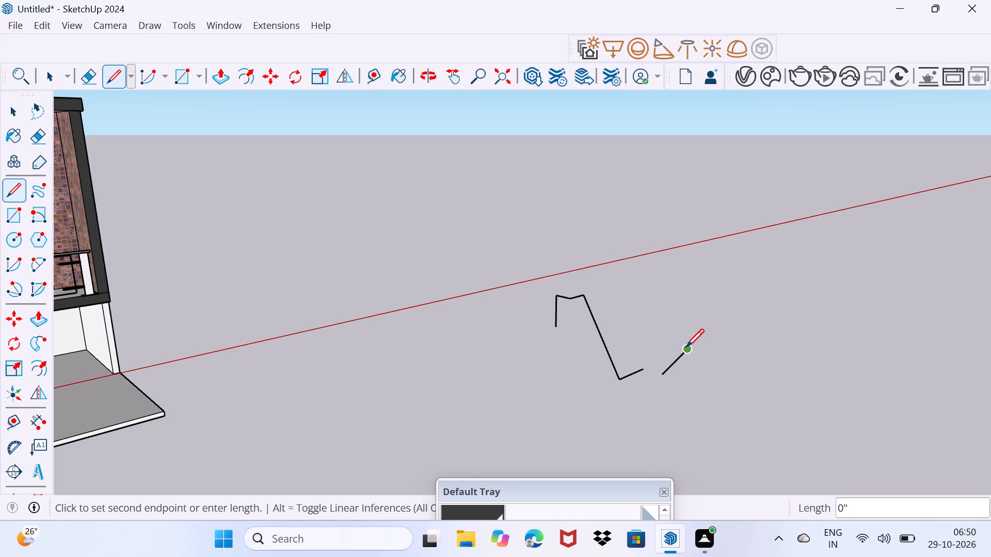
{"action": "left_click", "coordinate": [687, 345]}
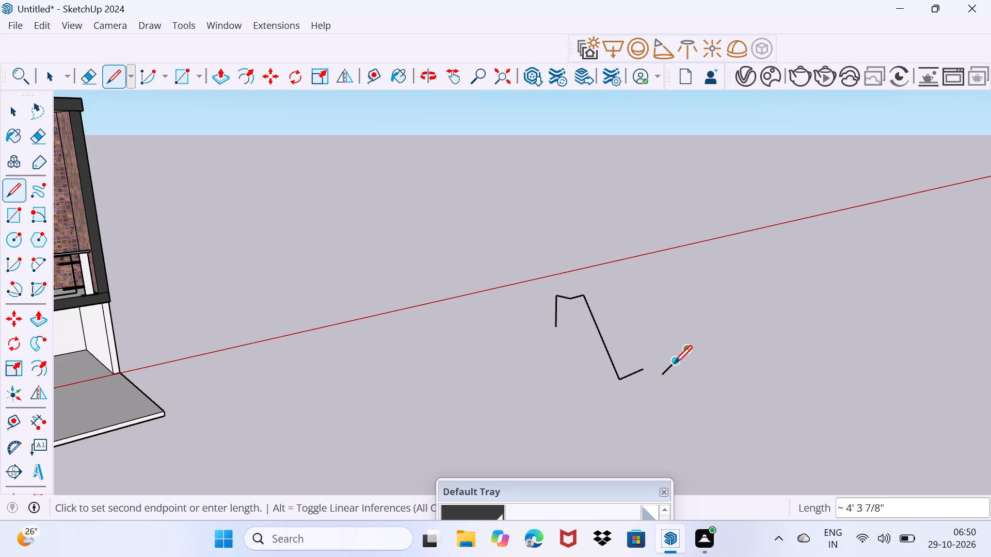
Draw another separate line beyond the short diagonal and extend it by a segment of about 4' 1".
{"action": "left_click", "coordinate": [678, 365]}
{"action": "left_click", "coordinate": [685, 382]}
{"action": "left_click", "coordinate": [705, 360]}
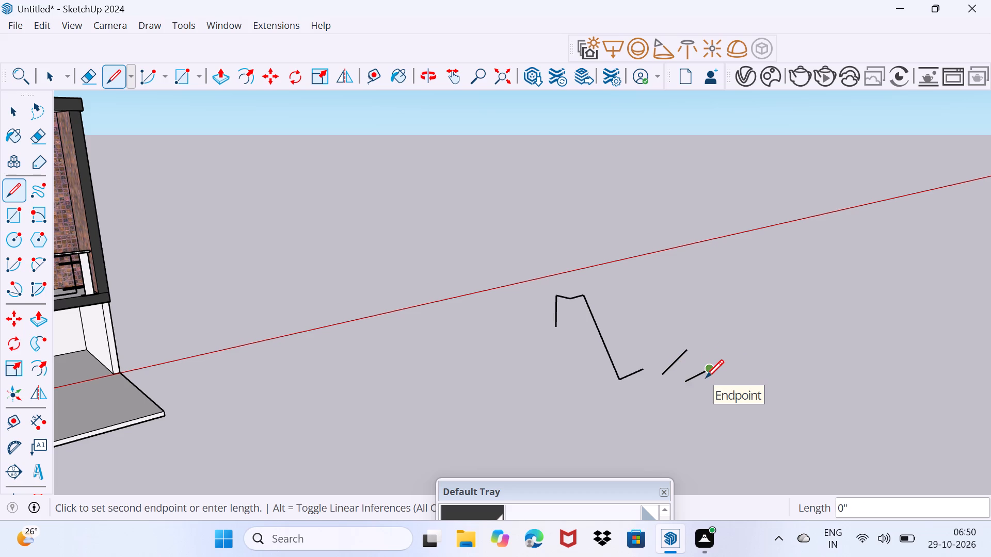
{"action": "left_click", "coordinate": [706, 378]}
{"action": "left_click", "coordinate": [706, 378]}
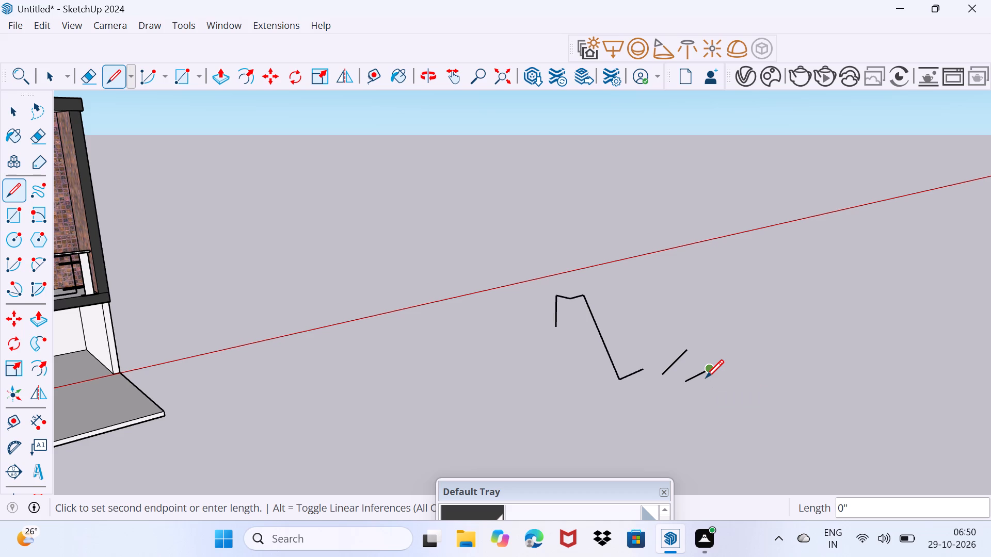
{"action": "left_click", "coordinate": [706, 378]}
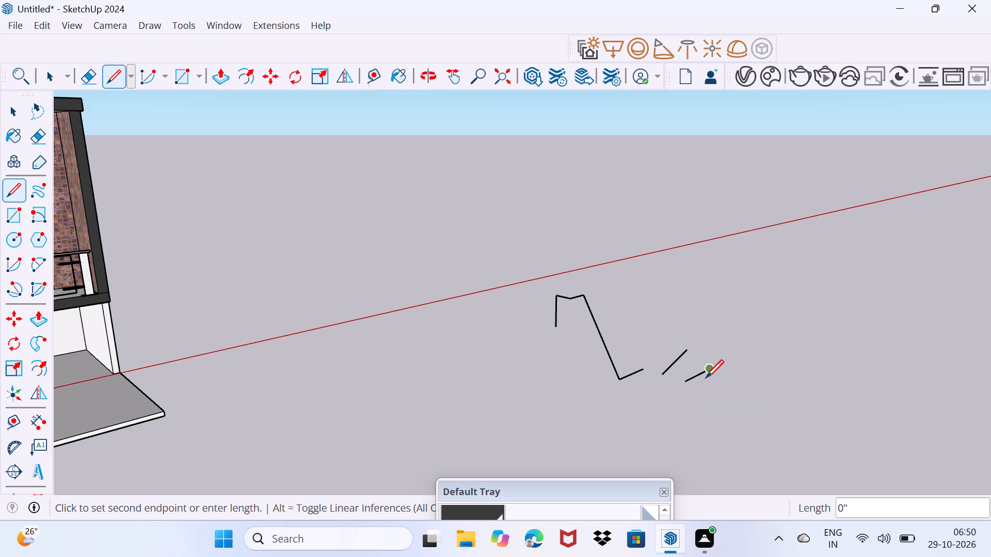
{"action": "left_click", "coordinate": [706, 378]}
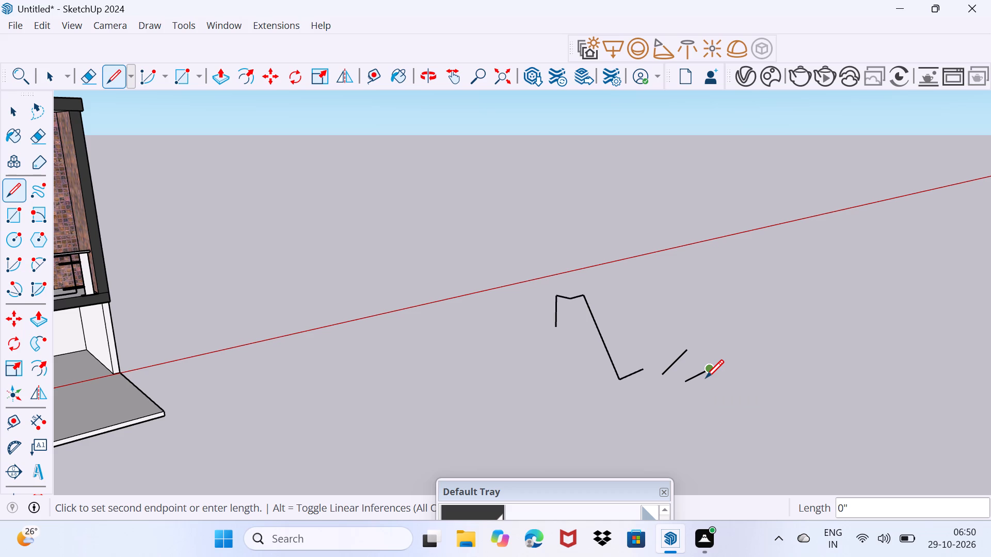
{"action": "left_click", "coordinate": [706, 378]}
{"action": "left_click", "coordinate": [706, 378]}
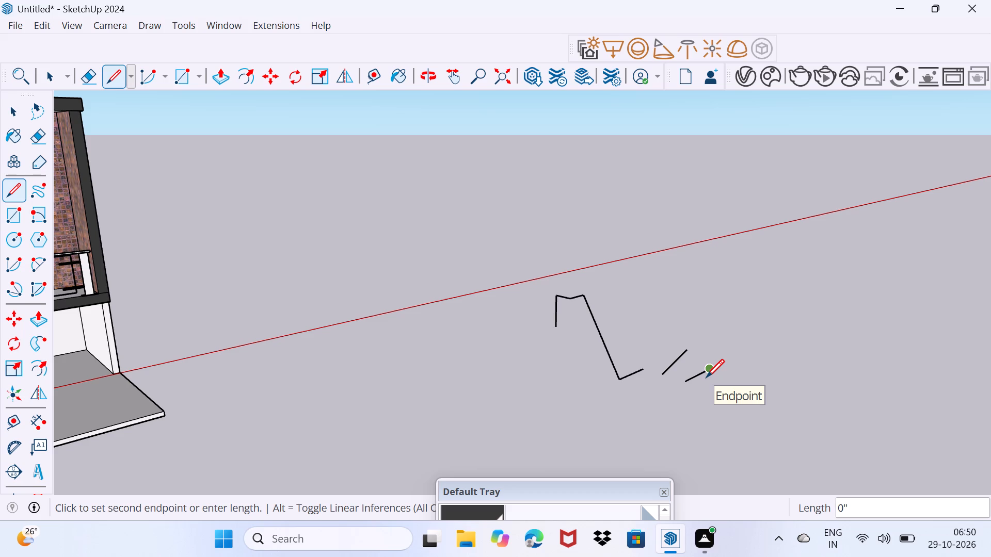
{"action": "left_click", "coordinate": [706, 377]}
{"action": "left_click", "coordinate": [710, 372]}
{"action": "left_click", "coordinate": [728, 364]}
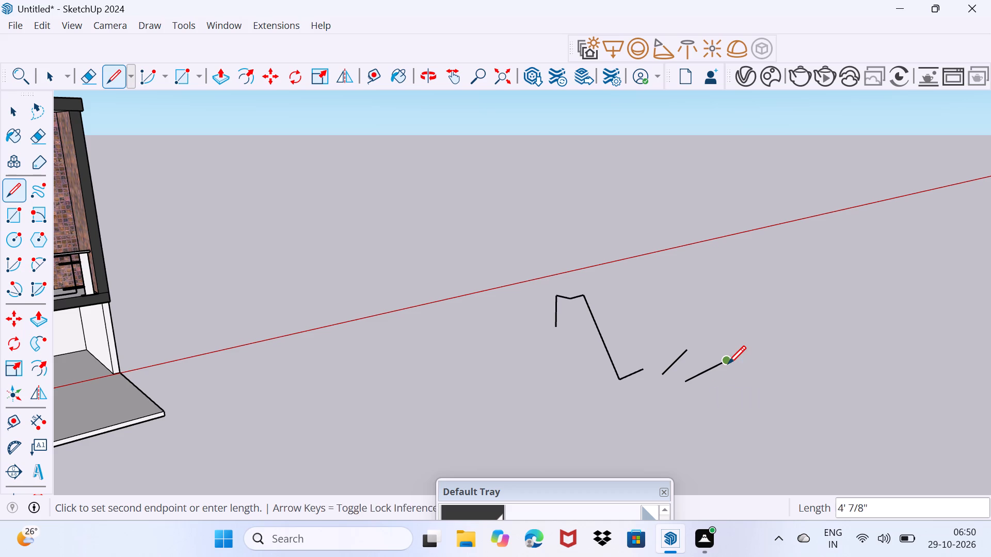
{"action": "left_click", "coordinate": [728, 365]}
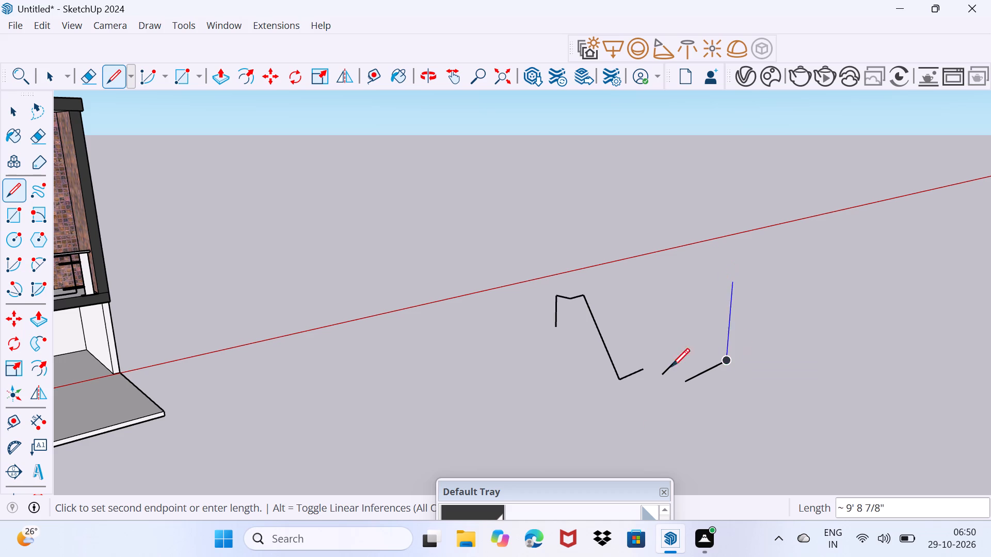
Continue the line as a zigzag with a segment of about 5' 9", a longer segment outward, and segments doubling back.
{"action": "left_click", "coordinate": [777, 356]}
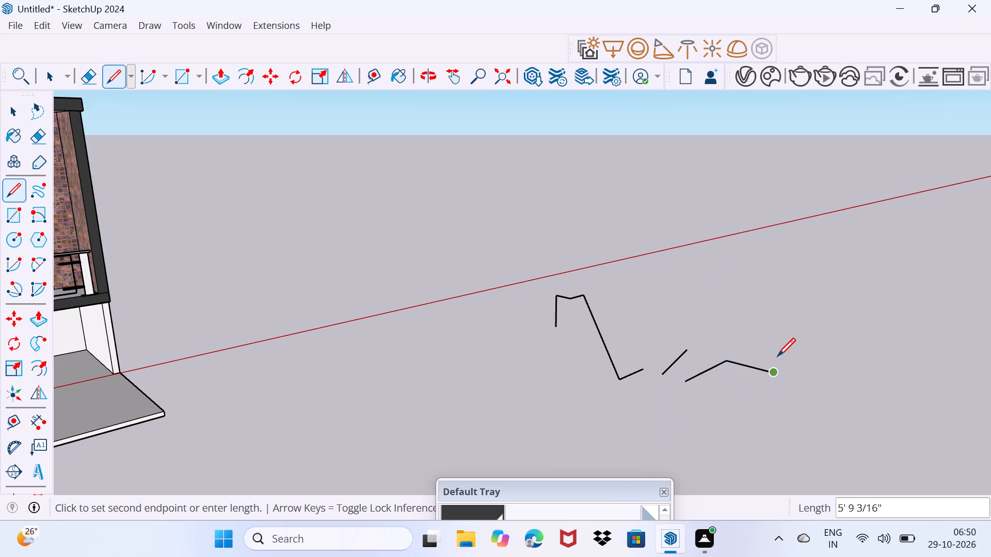
{"action": "left_click", "coordinate": [777, 356]}
{"action": "left_click", "coordinate": [777, 356]}
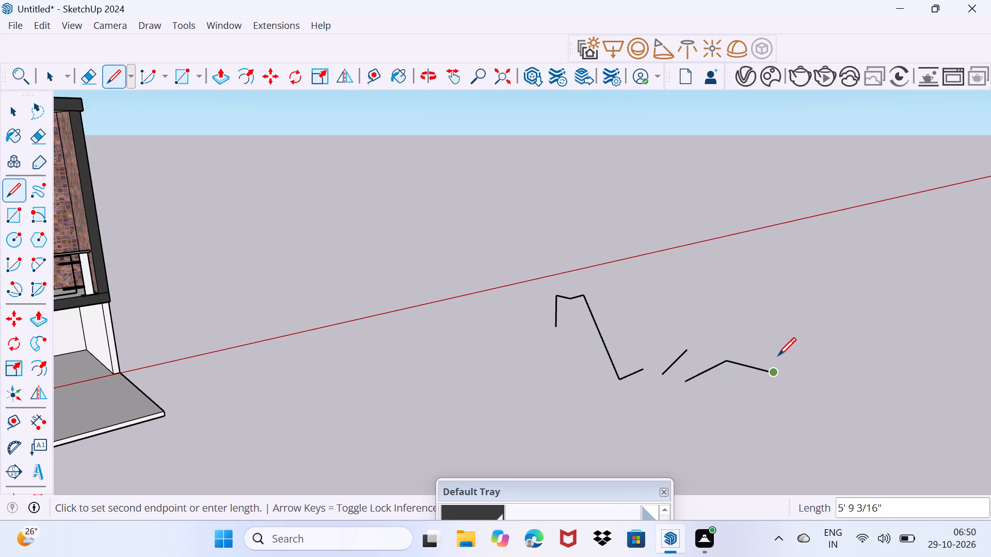
{"action": "left_click", "coordinate": [778, 355]}
{"action": "left_click", "coordinate": [849, 348]}
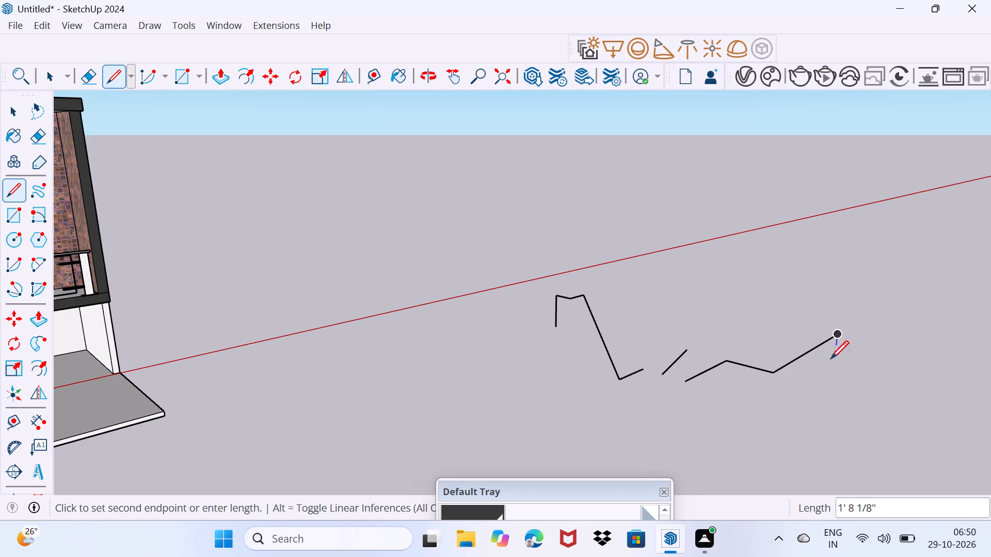
{"action": "left_click", "coordinate": [813, 371]}
{"action": "left_click", "coordinate": [813, 372]}
{"action": "left_click", "coordinate": [754, 383]}
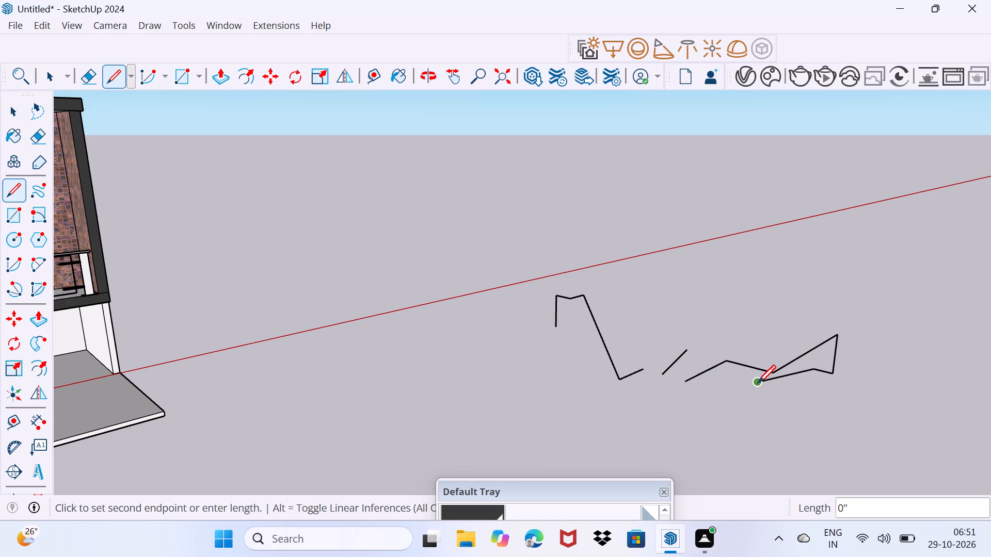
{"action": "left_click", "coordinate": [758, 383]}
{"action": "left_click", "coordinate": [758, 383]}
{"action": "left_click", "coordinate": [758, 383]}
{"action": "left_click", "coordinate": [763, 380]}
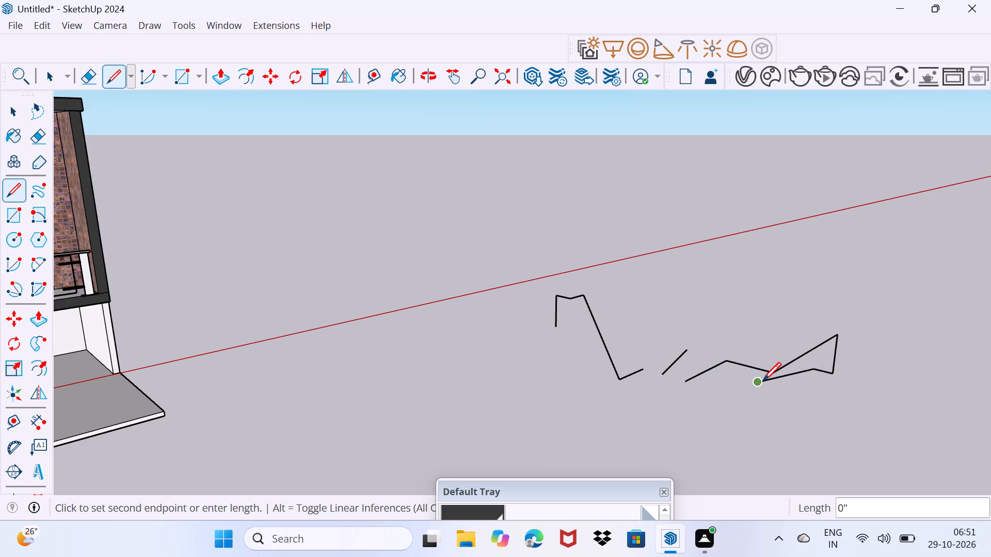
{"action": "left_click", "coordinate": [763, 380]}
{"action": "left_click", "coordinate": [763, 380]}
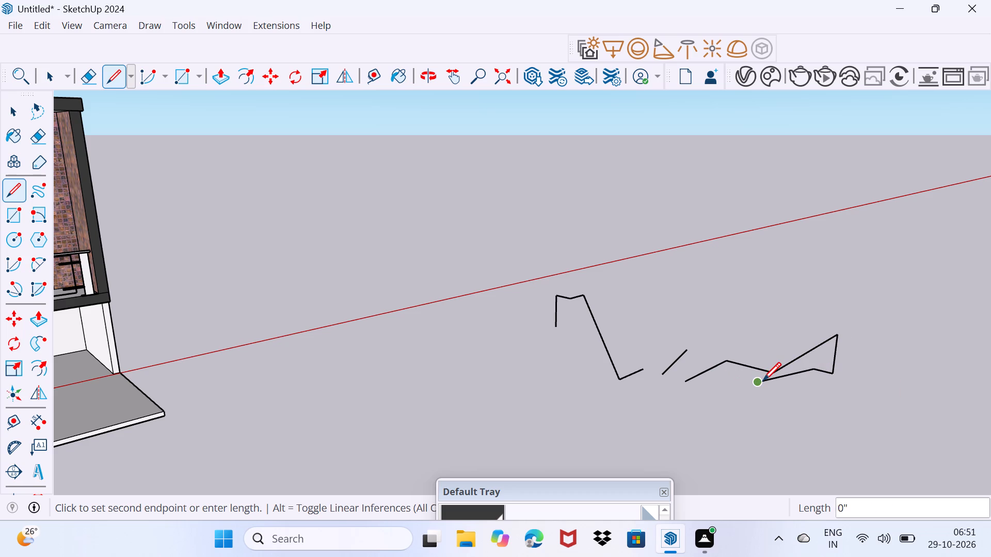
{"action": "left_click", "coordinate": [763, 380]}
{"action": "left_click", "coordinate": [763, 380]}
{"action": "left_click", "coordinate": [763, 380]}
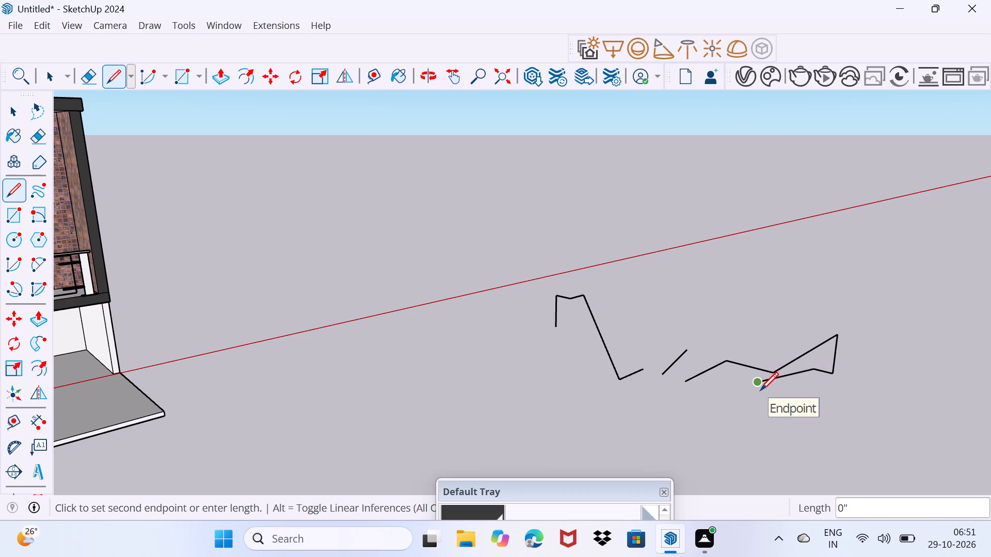
Add a small hook of short segments at the zigzag's free end and draw a long diagonal line back across the zigzag.
{"action": "left_click", "coordinate": [760, 390]}
{"action": "left_click", "coordinate": [766, 388]}
{"action": "left_click", "coordinate": [763, 394]}
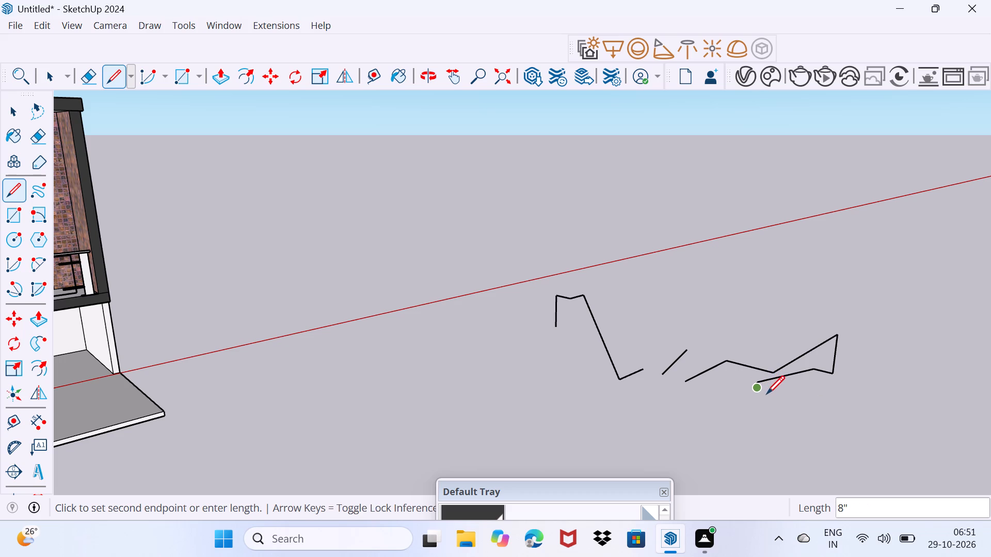
{"action": "left_click", "coordinate": [768, 393]}
{"action": "left_click", "coordinate": [766, 397]}
{"action": "left_click", "coordinate": [763, 404]}
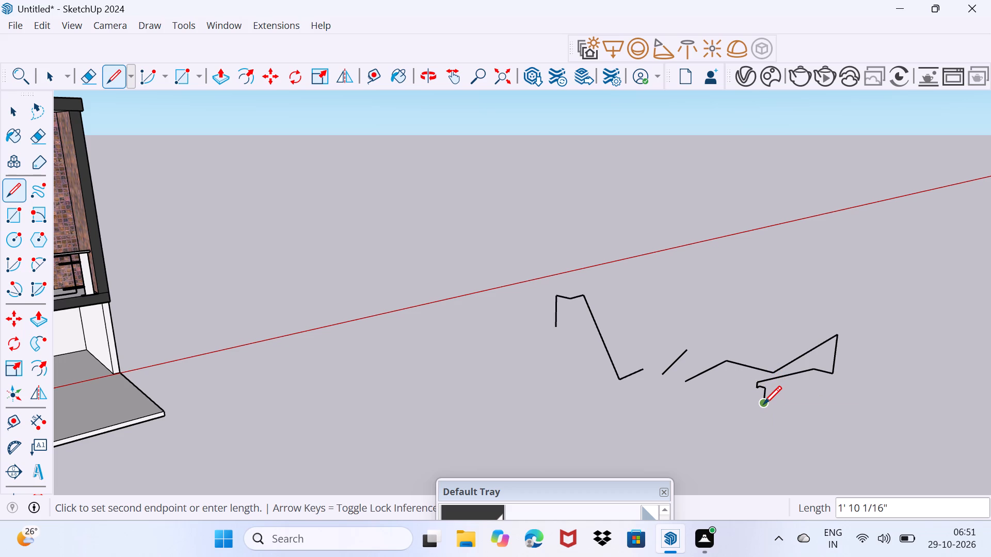
{"action": "left_click", "coordinate": [763, 404]}
{"action": "left_click", "coordinate": [764, 404]}
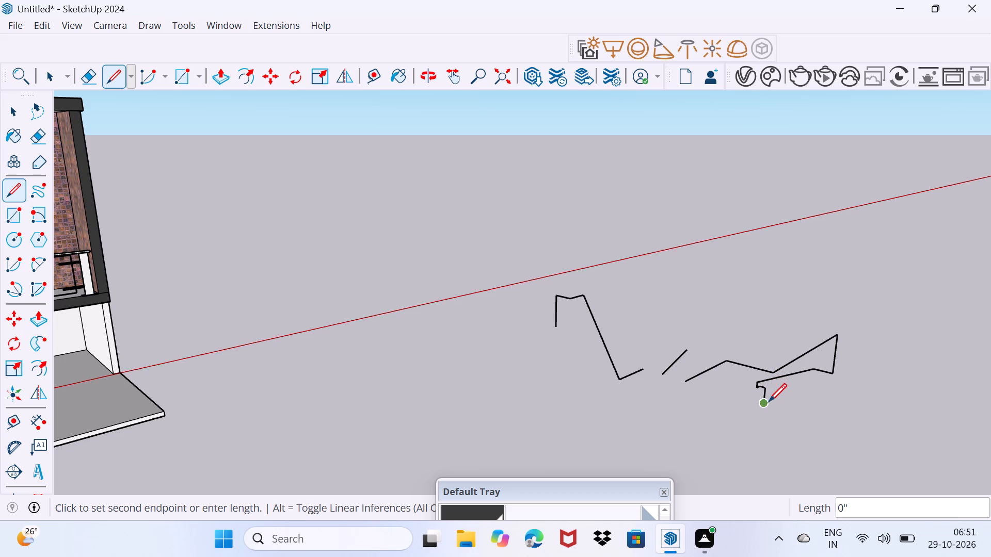
{"action": "left_click", "coordinate": [769, 401]}
{"action": "left_click", "coordinate": [814, 343]}
{"action": "left_click_drag", "start_coordinate": [824, 327], "coordinate": [826, 322]}
{"action": "left_click", "coordinate": [826, 321]}
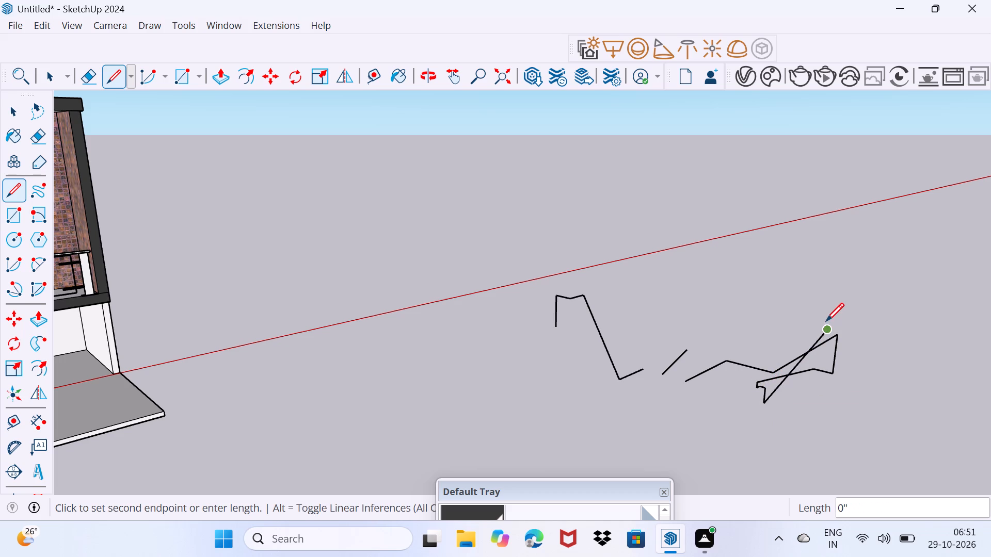
{"action": "left_click", "coordinate": [816, 342]}
Draw a small closed triangle at the zigzag's outer end and extend its base line back onto the zigzag's 5' 9" segment.
{"action": "scroll", "coordinate": [813, 346], "scroll_direction": "up", "scroll_amount": 2}
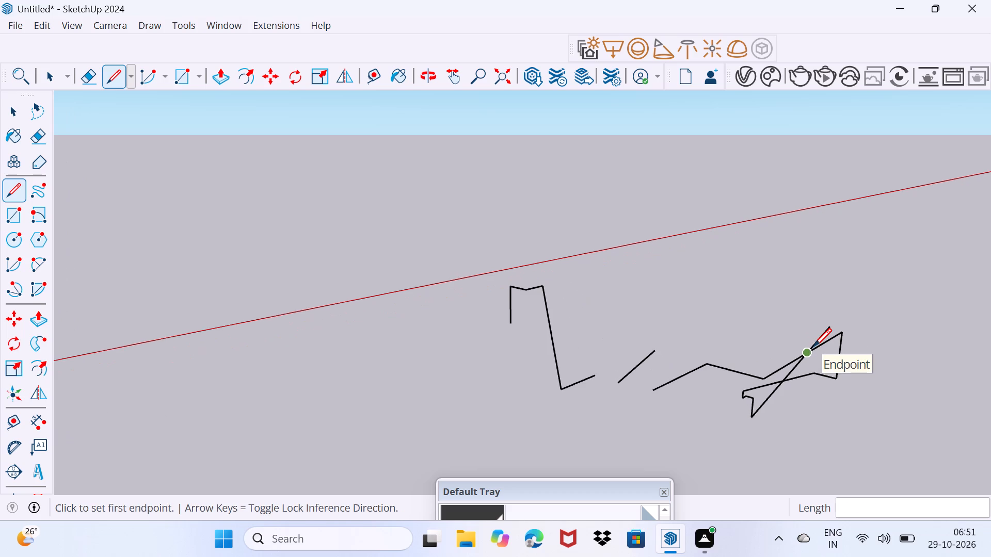
{"action": "left_click", "coordinate": [829, 387]}
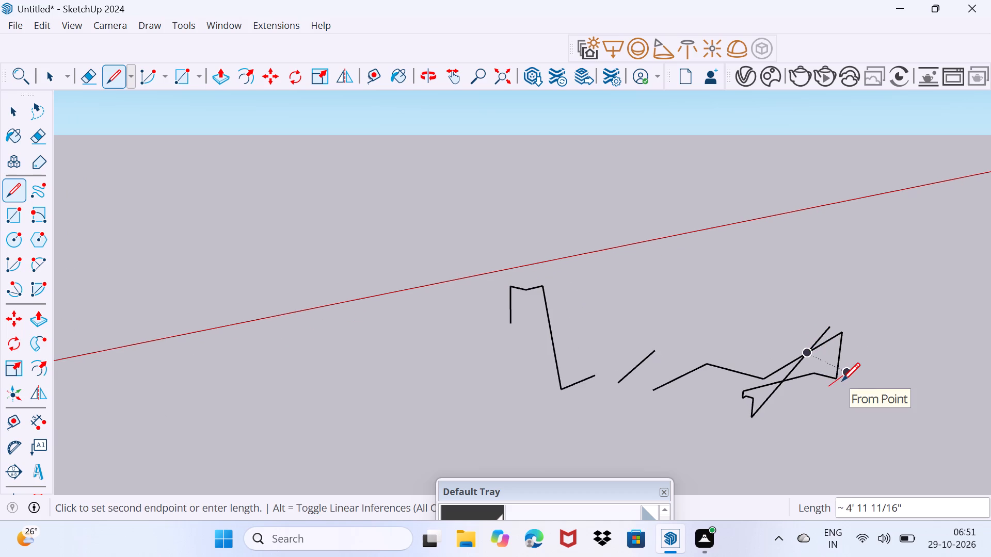
{"action": "left_click", "coordinate": [842, 381]}
{"action": "left_click_drag", "start_coordinate": [869, 403], "coordinate": [878, 431]}
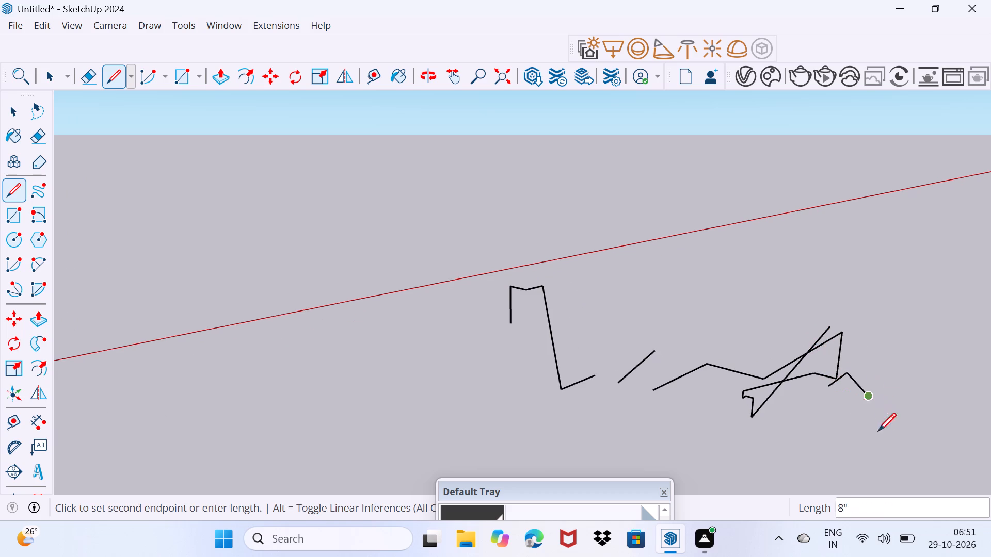
{"action": "left_click_drag", "start_coordinate": [878, 431], "coordinate": [878, 436]}
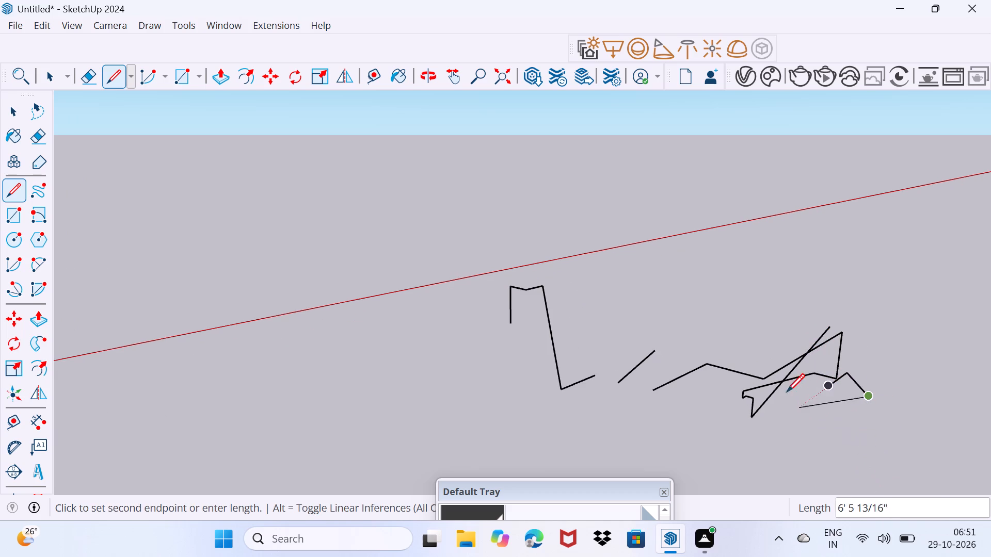
{"action": "left_click", "coordinate": [758, 367]}
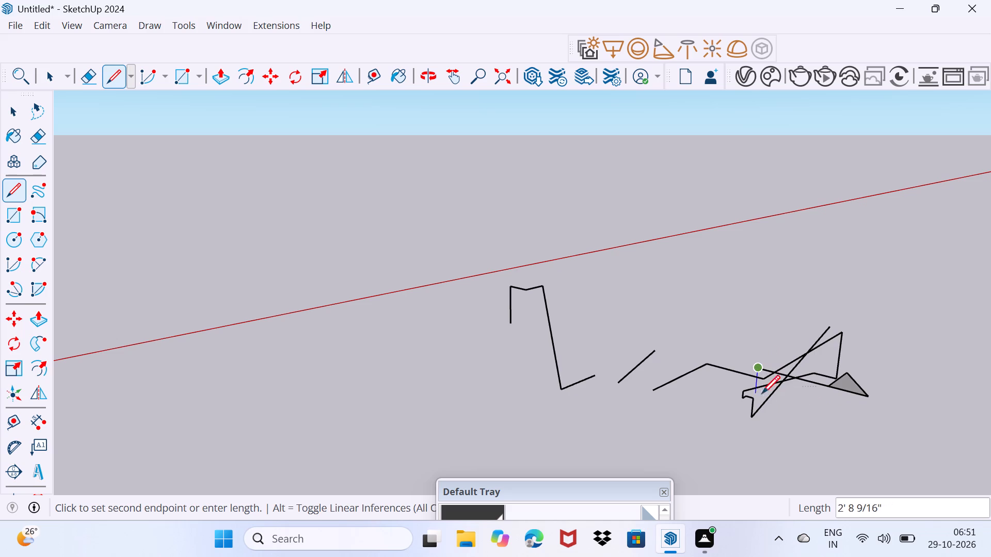
{"action": "left_click", "coordinate": [748, 382]}
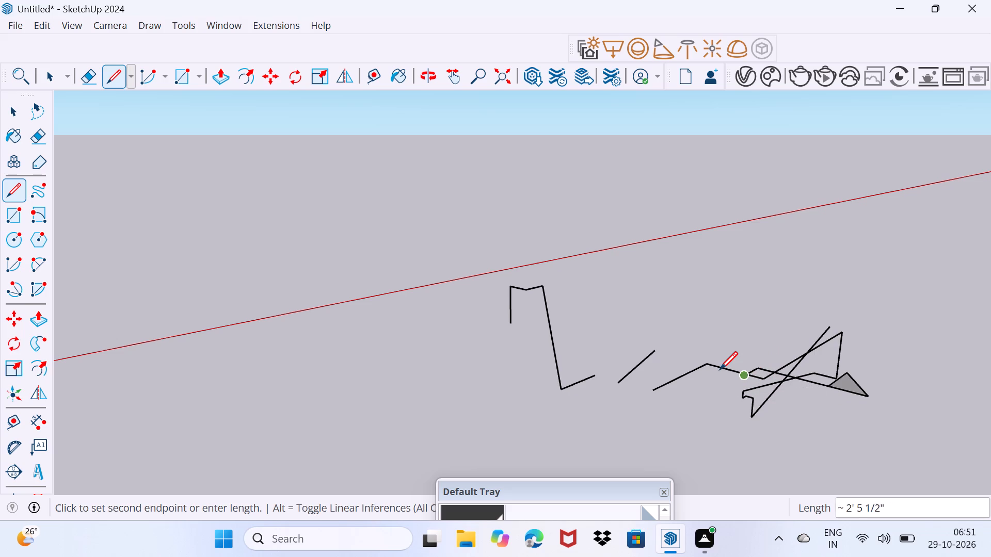
{"action": "left_click", "coordinate": [720, 369]}
{"action": "left_click", "coordinate": [720, 369]}
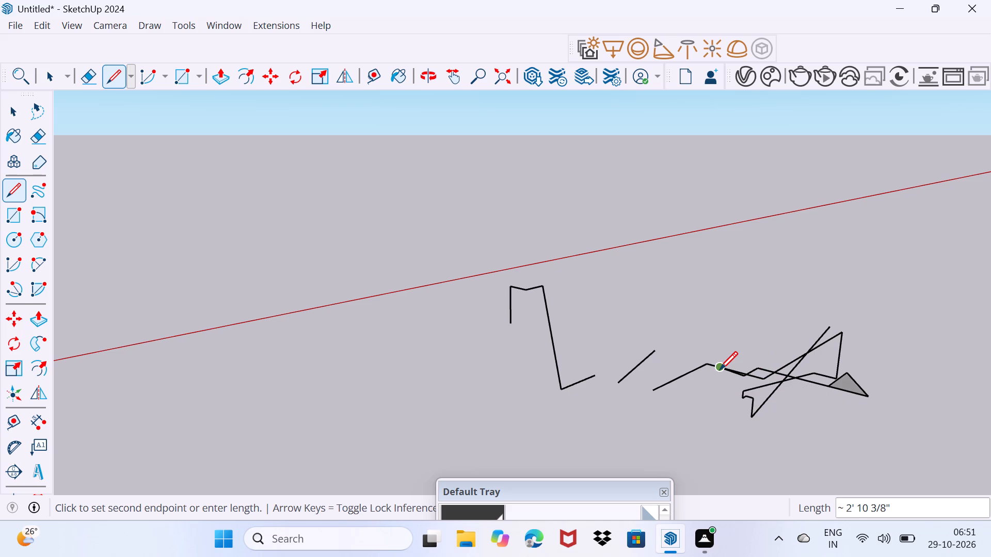
{"action": "left_click", "coordinate": [720, 369]}
{"action": "left_click", "coordinate": [720, 369]}
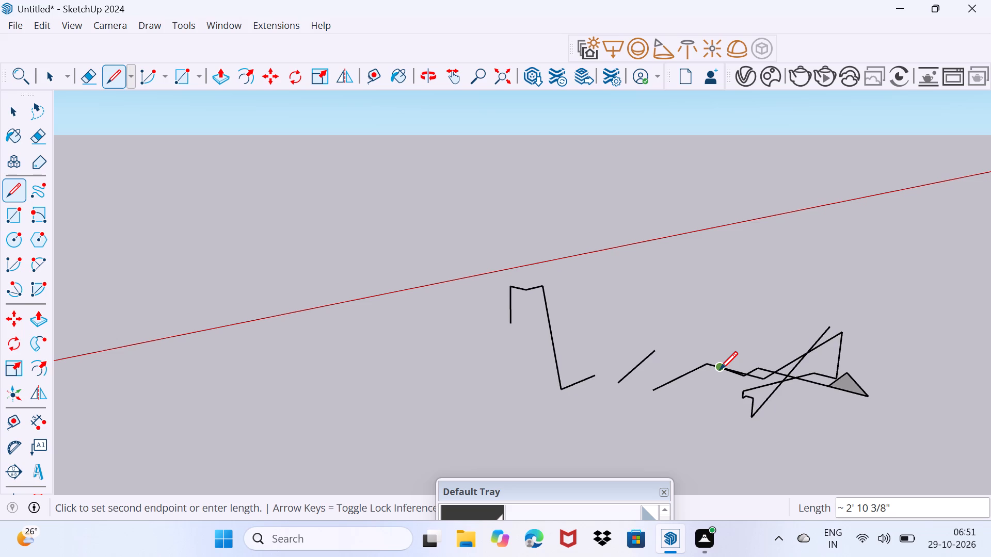
Draw a V-shaped pair of lines from the zigzag's vertex, down to a low point and diagonally back up across the zigzag.
{"action": "left_click", "coordinate": [720, 369]}
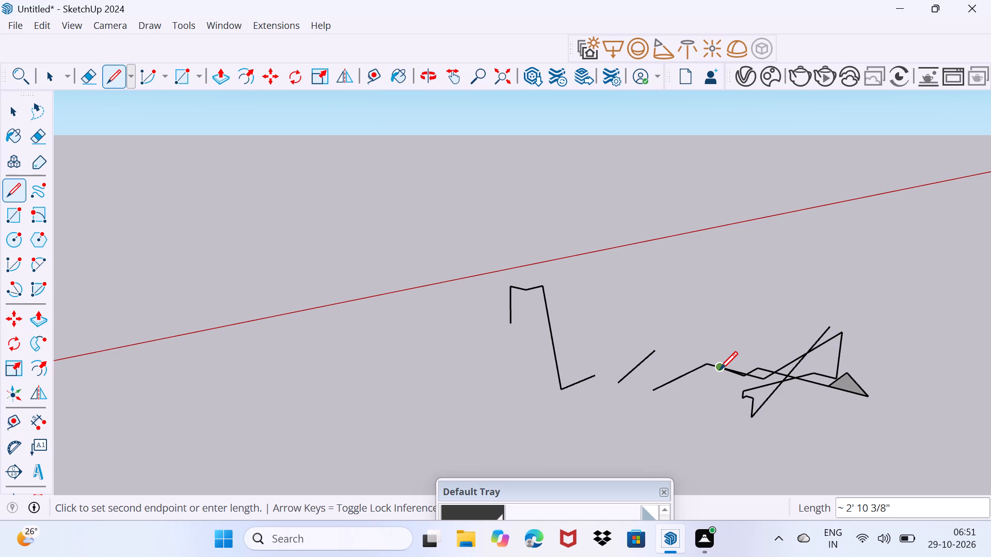
{"action": "left_click", "coordinate": [720, 369]}
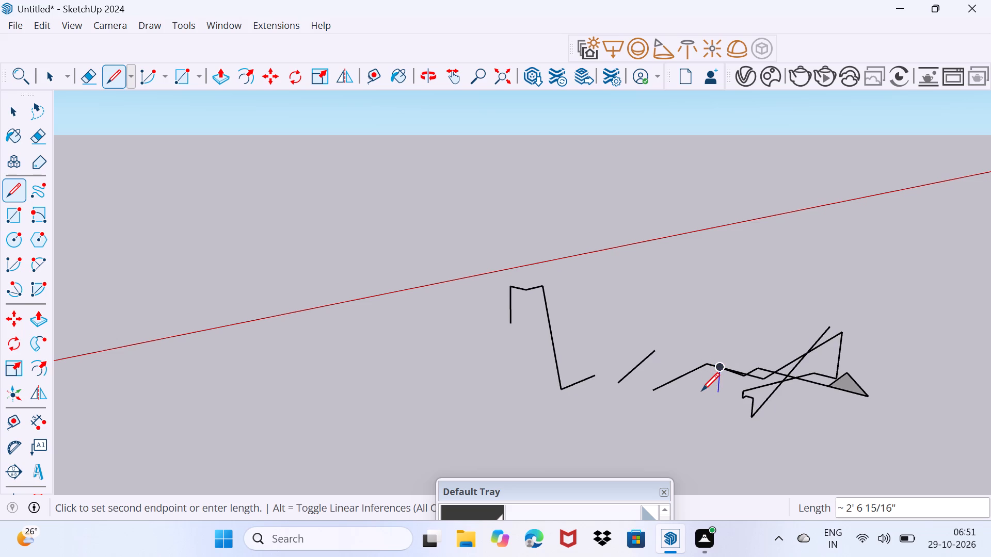
{"action": "left_click", "coordinate": [701, 390]}
{"action": "left_click", "coordinate": [728, 444]}
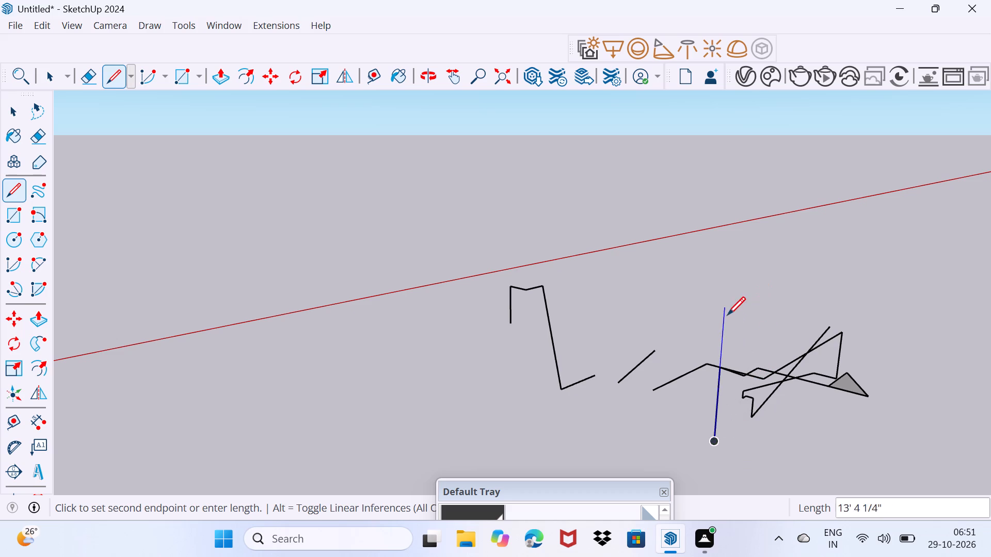
{"action": "left_click", "coordinate": [670, 338]}
{"action": "left_click", "coordinate": [673, 354]}
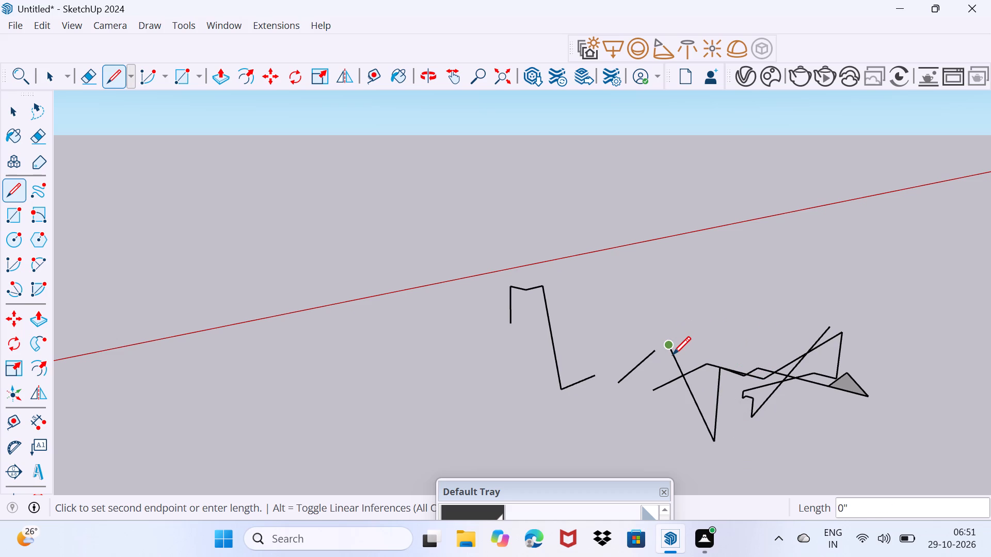
{"action": "left_click", "coordinate": [674, 352]}
{"action": "left_click", "coordinate": [676, 354]}
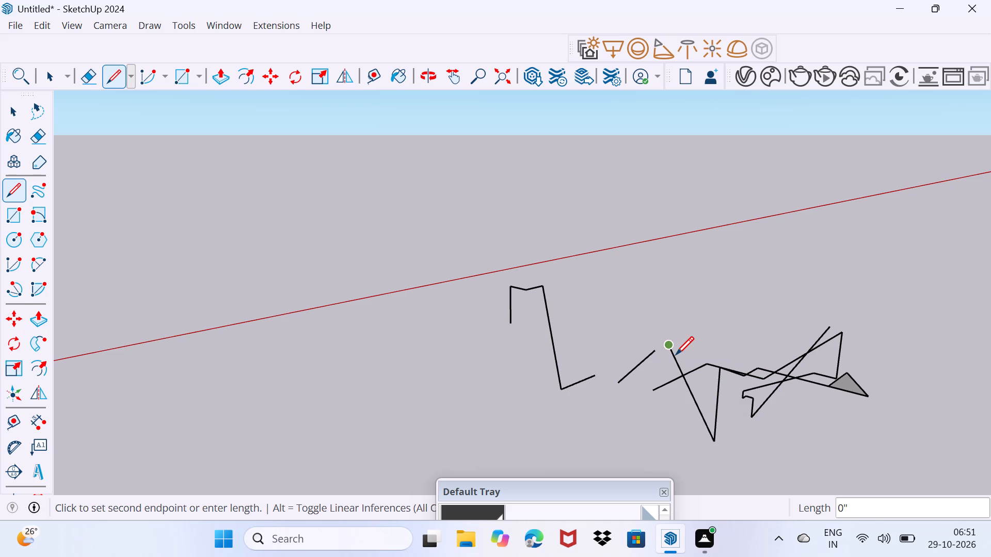
Draw a crossbar through the V onto its near-vertical line, closing a triangle at the V's lower tip.
{"action": "left_click", "coordinate": [679, 366]}
{"action": "left_click", "coordinate": [684, 397]}
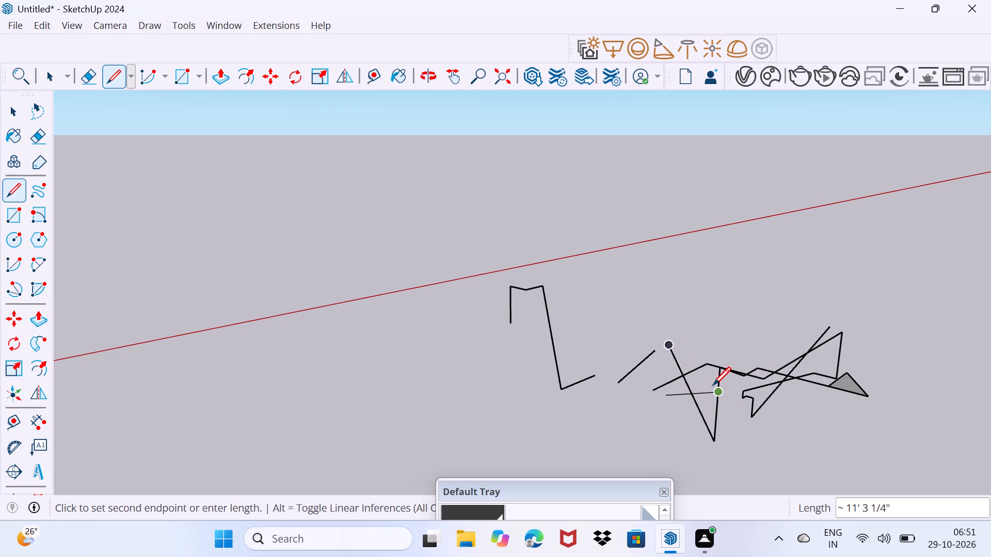
{"action": "left_click", "coordinate": [713, 385]}
{"action": "left_click", "coordinate": [711, 389]}
{"action": "left_click", "coordinate": [717, 386]}
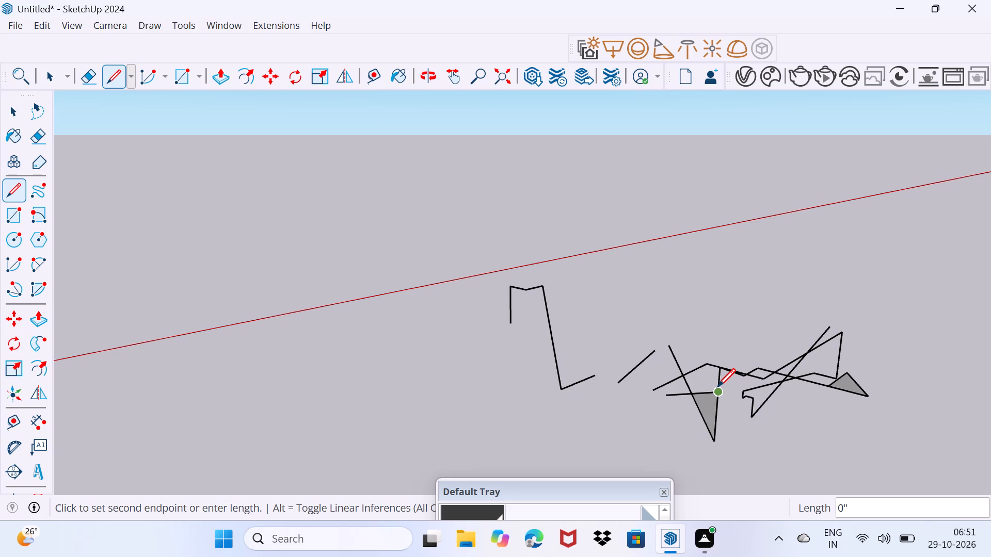
{"action": "left_click", "coordinate": [717, 386]}
{"action": "left_click", "coordinate": [717, 386]}
{"action": "left_click", "coordinate": [717, 386]}
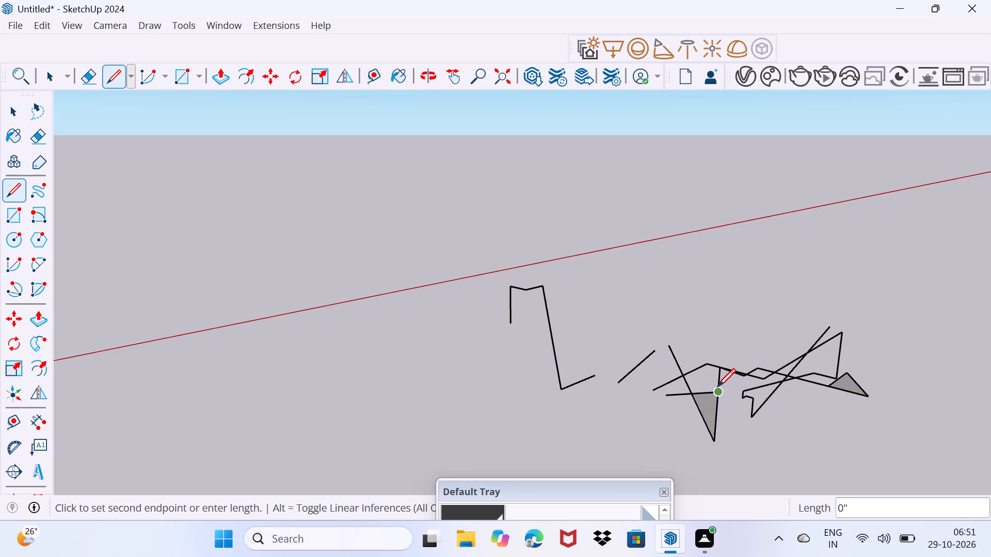
{"action": "left_click", "coordinate": [717, 386]}
Draw a tall spike from the crossbar's end up above the zigzag and back down onto the zigzag's low vertex.
{"action": "left_click", "coordinate": [748, 326]}
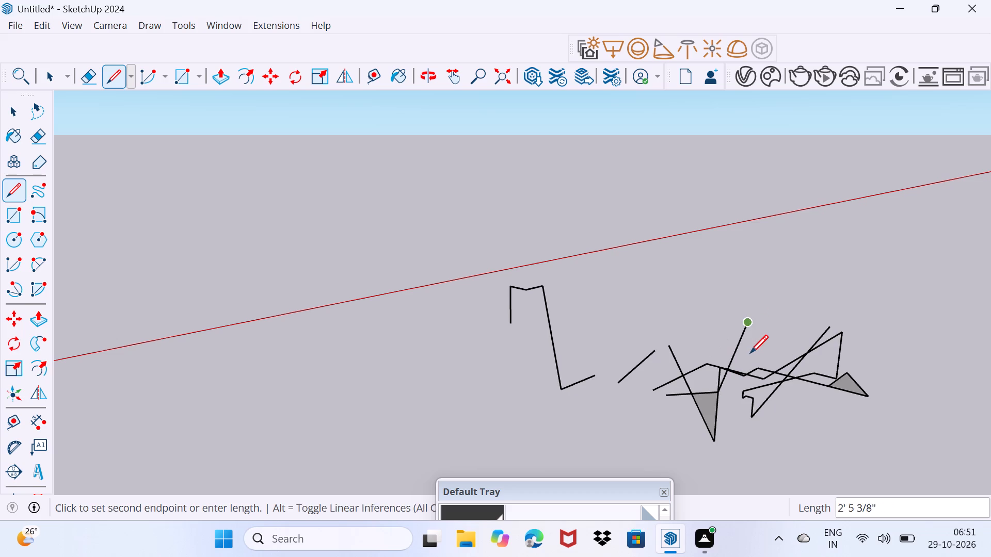
{"action": "left_click", "coordinate": [750, 353]}
{"action": "left_click", "coordinate": [749, 364]}
{"action": "left_click", "coordinate": [749, 366]}
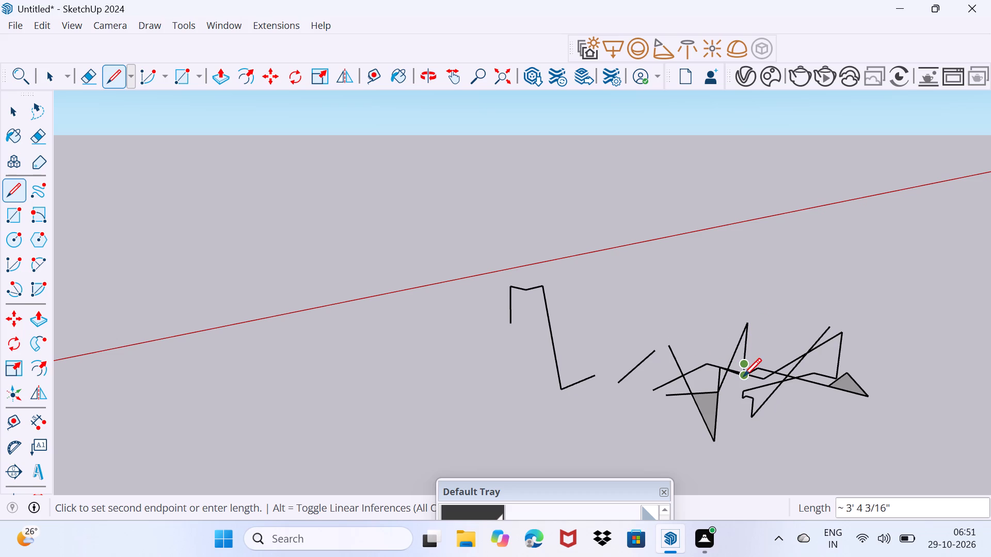
{"action": "left_click", "coordinate": [743, 376]}
{"action": "left_click", "coordinate": [743, 380]}
{"action": "left_click", "coordinate": [743, 379]}
{"action": "left_click", "coordinate": [743, 379]}
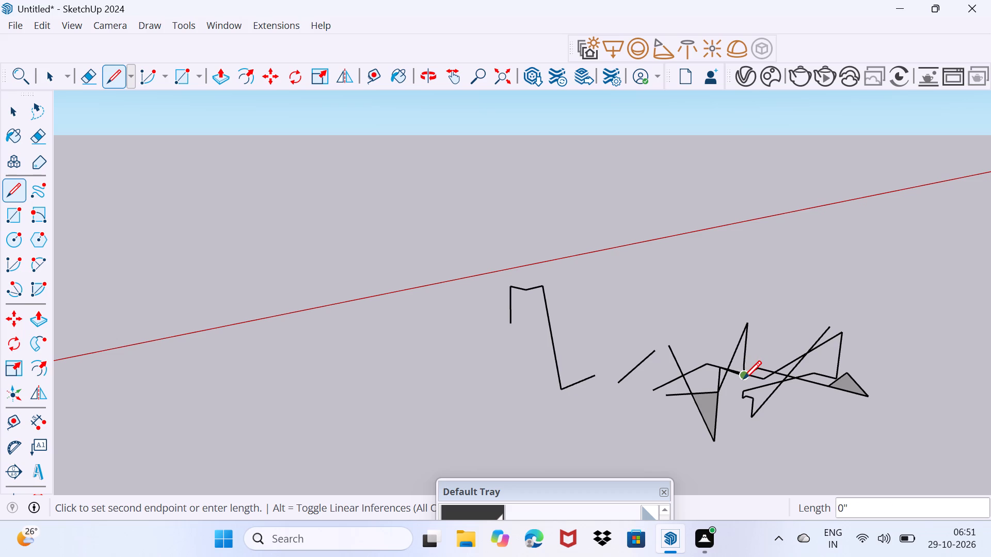
{"action": "left_click", "coordinate": [743, 380]}
{"action": "left_click", "coordinate": [743, 382]}
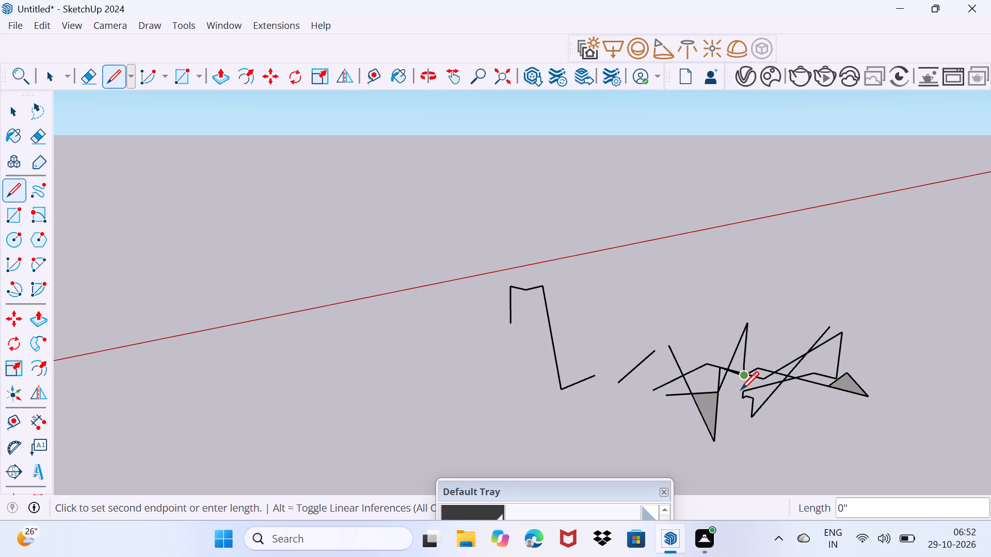
Extend the spike's line down past the small hook and join it to the hook's corner with a segment about 1' long.
{"action": "left_click", "coordinate": [741, 389]}
{"action": "left_click", "coordinate": [743, 388]}
{"action": "left_click", "coordinate": [741, 406]}
{"action": "left_click", "coordinate": [744, 402]}
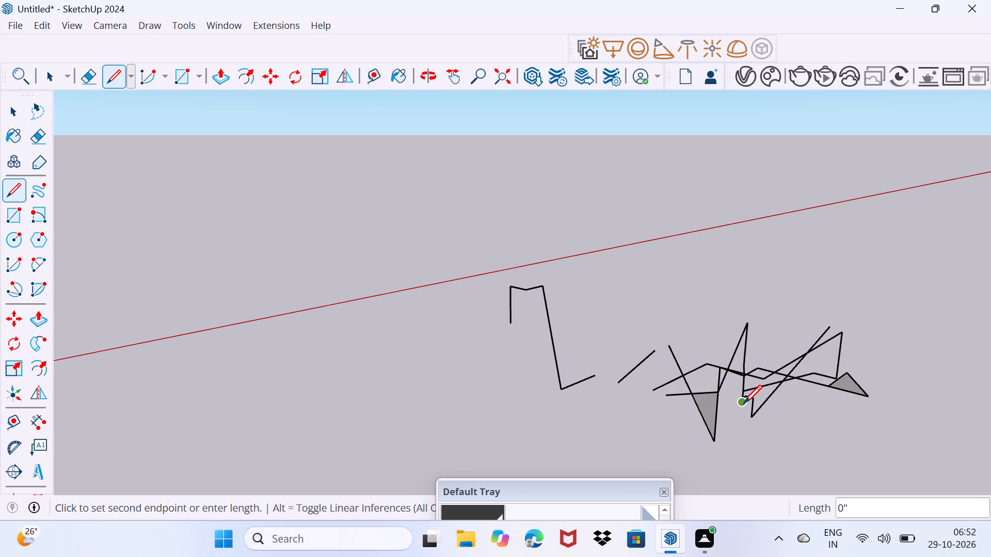
{"action": "left_click", "coordinate": [744, 403]}
{"action": "left_click", "coordinate": [744, 403]}
{"action": "left_click", "coordinate": [744, 403]}
{"action": "left_click", "coordinate": [745, 401]}
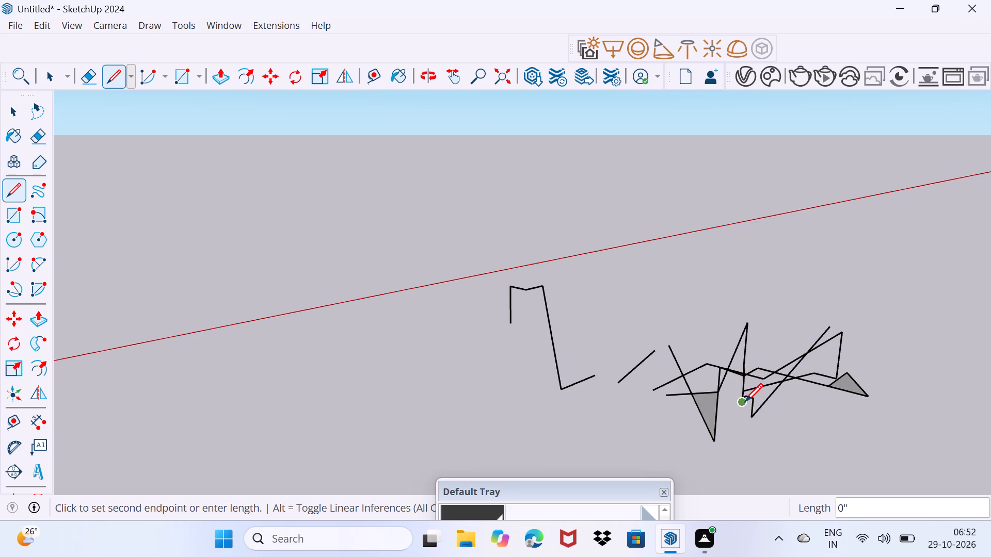
{"action": "left_click", "coordinate": [745, 401]}
{"action": "left_click", "coordinate": [746, 401]}
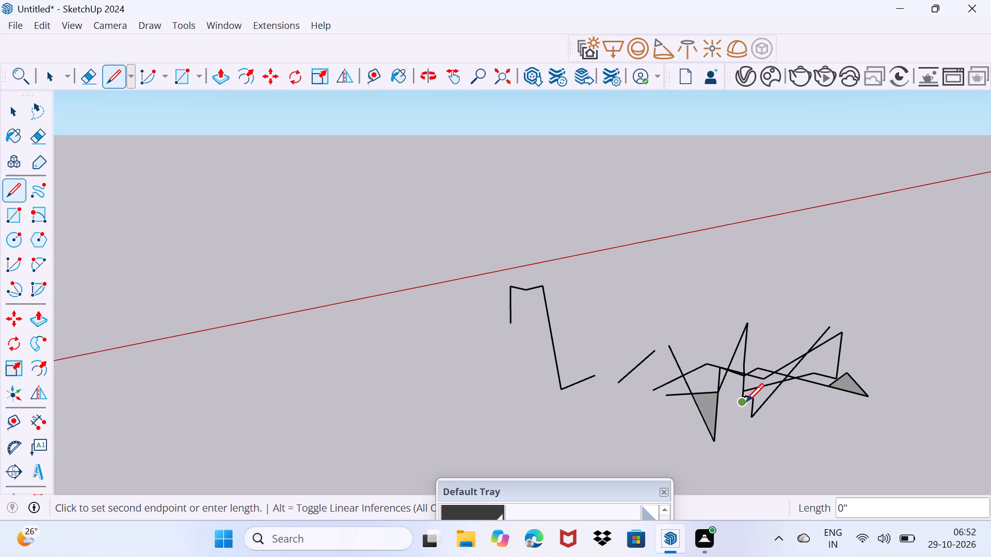
{"action": "left_click", "coordinate": [746, 401]}
{"action": "left_click", "coordinate": [749, 400]}
{"action": "left_click", "coordinate": [749, 400]}
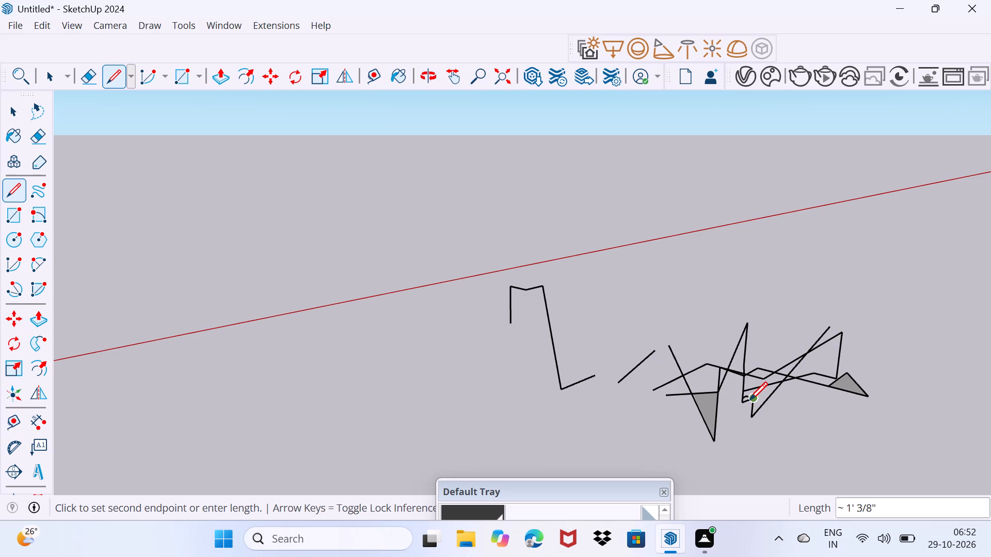
{"action": "left_click", "coordinate": [750, 397]}
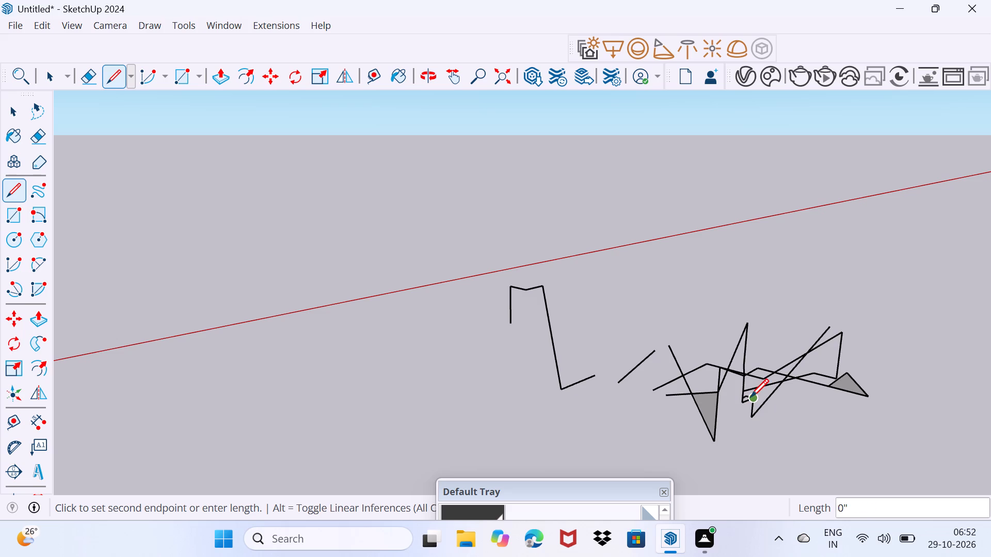
{"action": "left_click", "coordinate": [750, 397]}
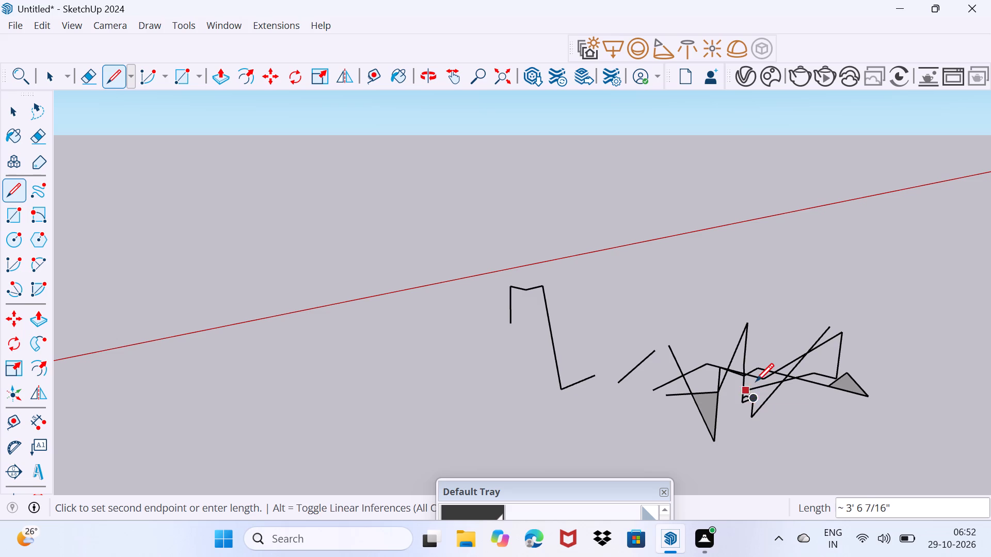
Run a line from the hook's corner up toward the long diagonal and add a short segment branching off that diagonal.
{"action": "left_click", "coordinate": [756, 381]}
{"action": "left_click", "coordinate": [791, 366]}
{"action": "left_click", "coordinate": [791, 366]}
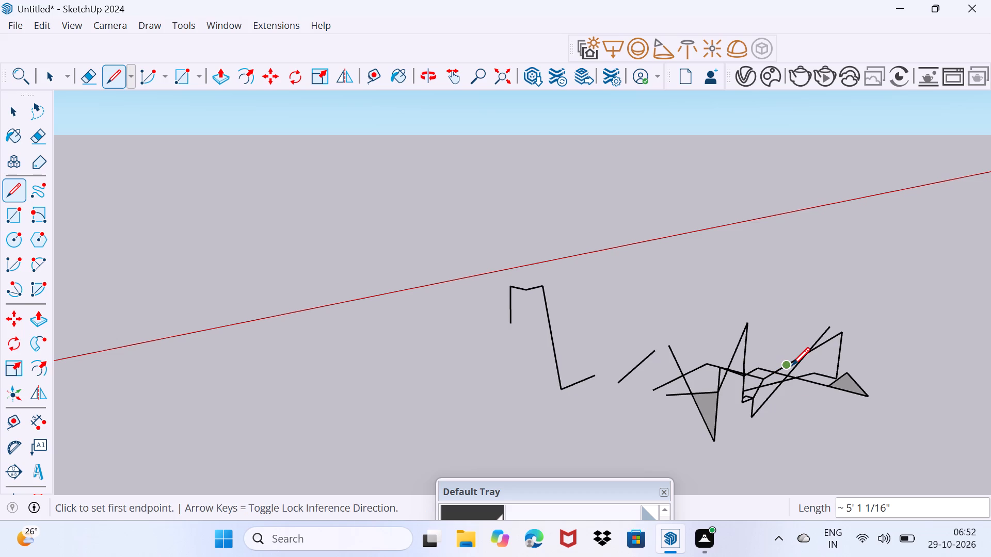
{"action": "left_click", "coordinate": [805, 350]}
{"action": "left_click", "coordinate": [796, 338]}
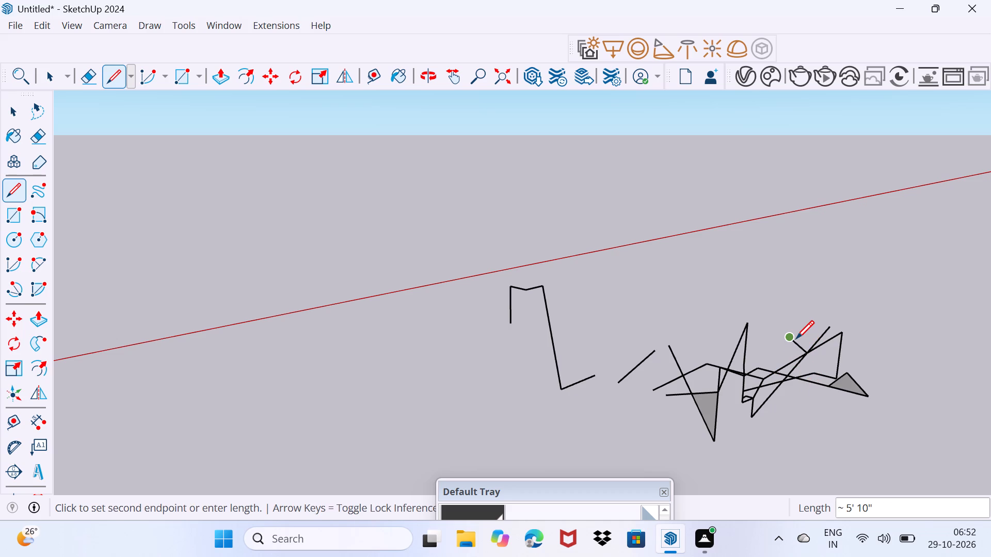
{"action": "left_click", "coordinate": [796, 334]}
{"action": "left_click", "coordinate": [796, 334]}
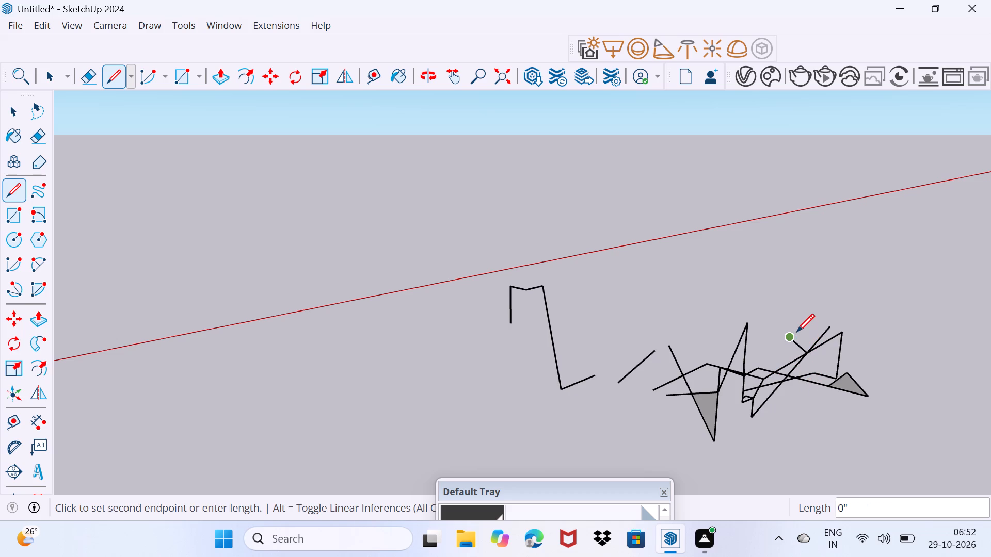
{"action": "left_click", "coordinate": [797, 328]}
{"action": "left_click", "coordinate": [797, 328]}
{"action": "left_click", "coordinate": [797, 328]}
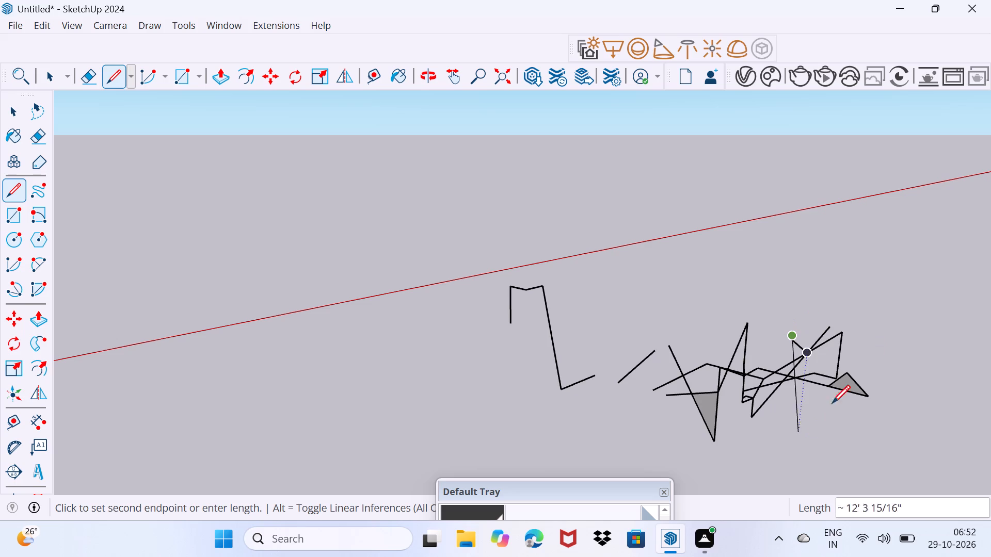
Continue from the short branch with a segment outward, a vertical drop of about 4' 9", and two segments rising beyond the triangle.
{"action": "left_click", "coordinate": [872, 332]}
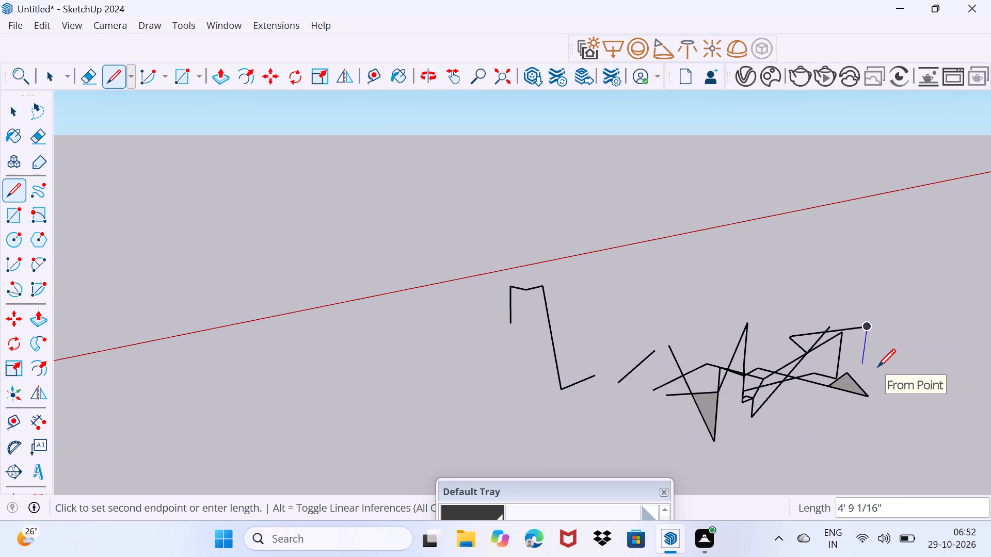
{"action": "left_click", "coordinate": [877, 366]}
{"action": "left_click", "coordinate": [886, 334]}
{"action": "left_click", "coordinate": [890, 316]}
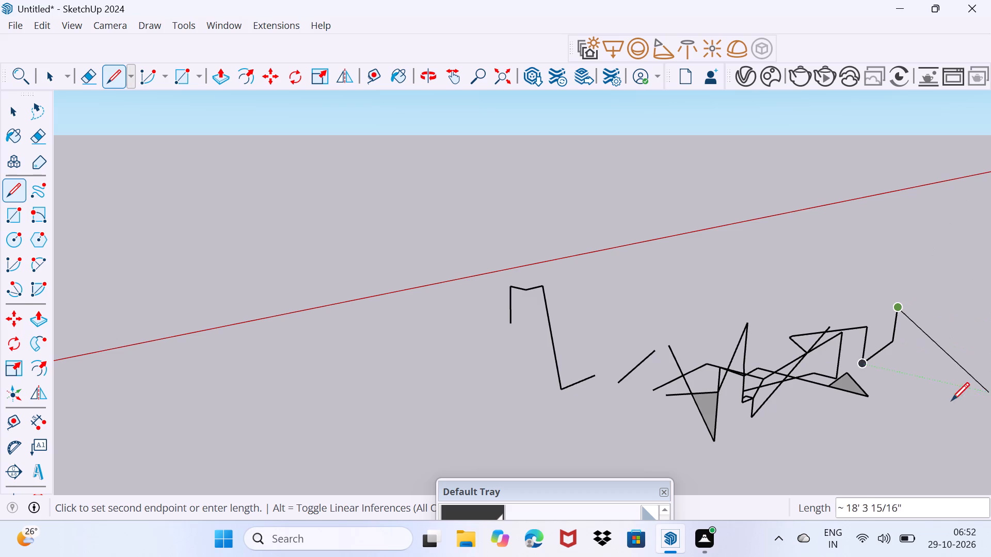
Draw a long line about 40' 9" back over the whole zigzag, ending above the separate short diagonal.
{"action": "left_click", "coordinate": [612, 327]}
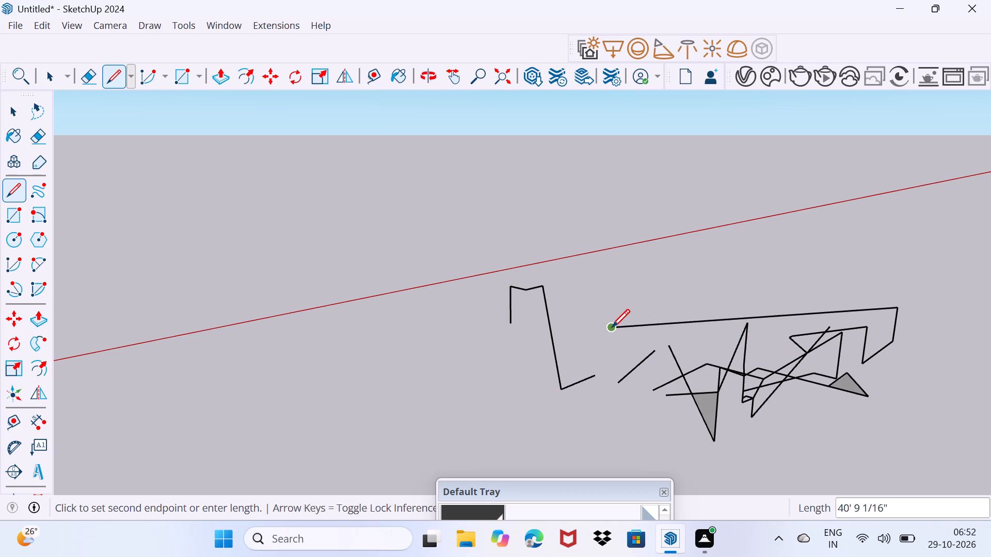
{"action": "left_click", "coordinate": [612, 326]}
{"action": "left_click", "coordinate": [612, 326]}
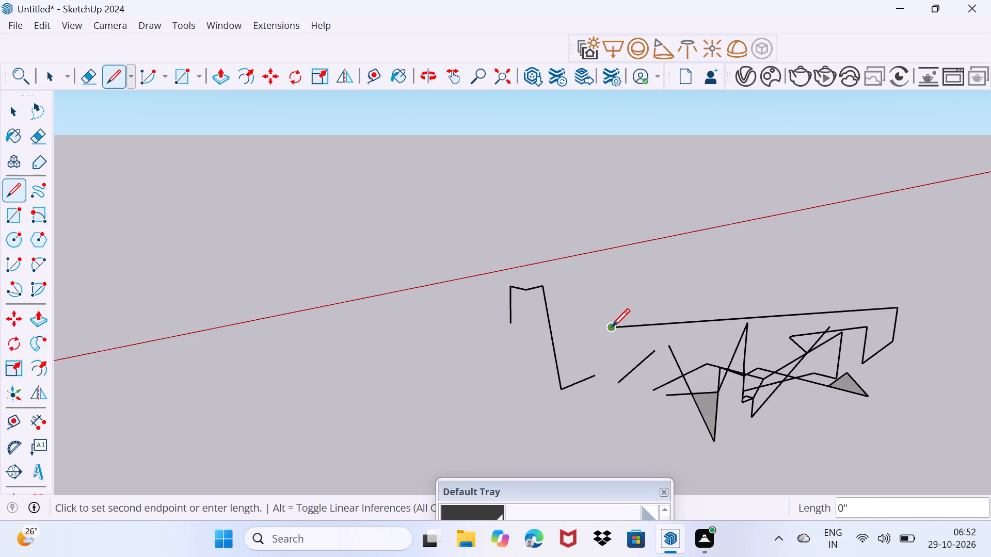
{"action": "left_click", "coordinate": [612, 326]}
{"action": "left_click", "coordinate": [612, 326]}
{"action": "left_click", "coordinate": [612, 326]}
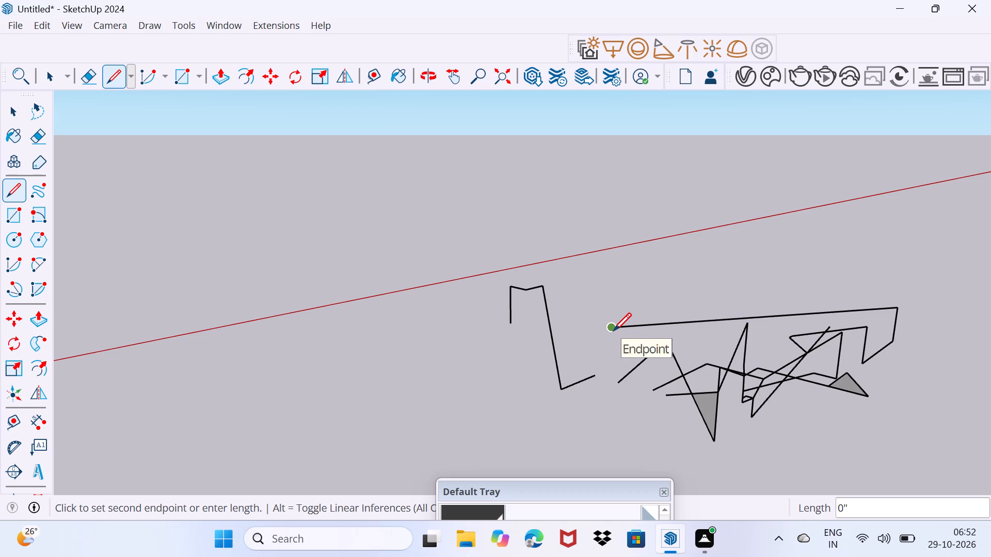
{"action": "left_click", "coordinate": [613, 331]}
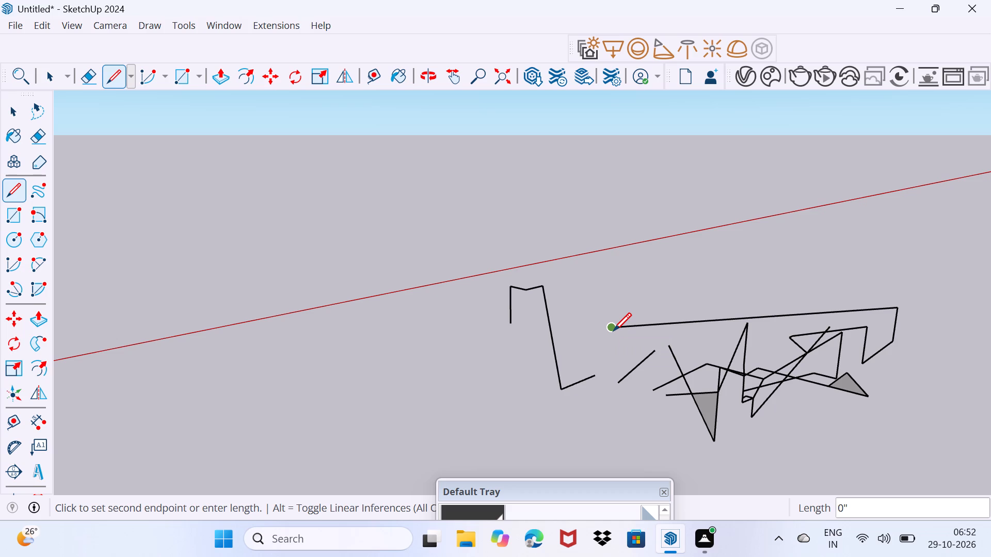
{"action": "left_click", "coordinate": [613, 331]}
{"action": "left_click", "coordinate": [613, 331]}
{"action": "left_click", "coordinate": [614, 327]}
{"action": "left_click", "coordinate": [616, 321]}
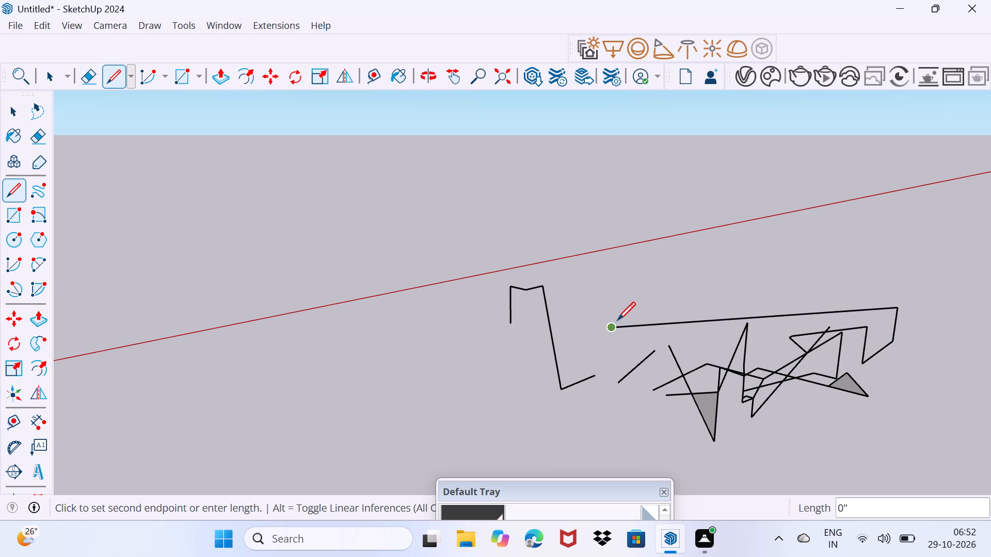
Add a short segment along the long line's free end and a bent branch rising from it, ending in a segment about 2' 6" long.
{"action": "left_click", "coordinate": [621, 319]}
{"action": "left_click", "coordinate": [630, 323]}
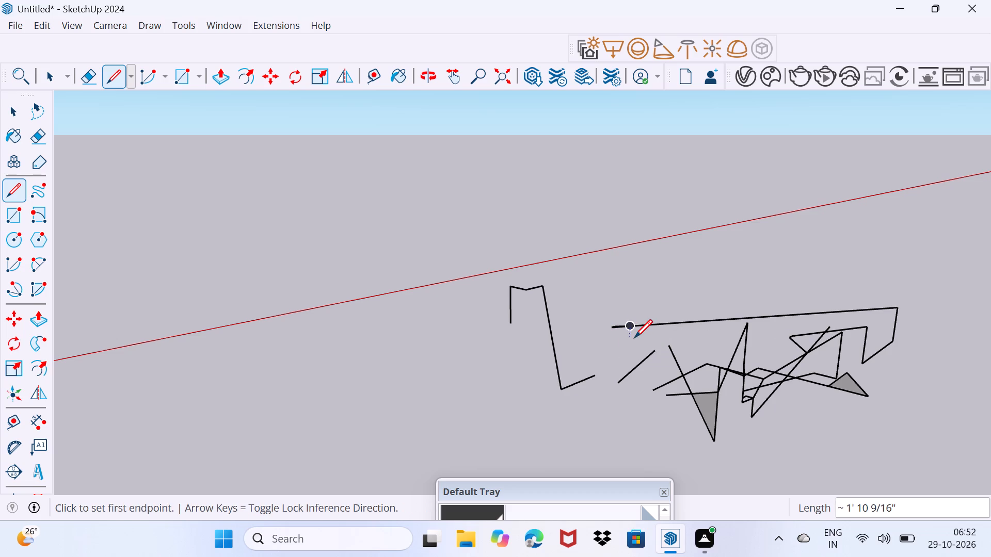
{"action": "left_click", "coordinate": [652, 325]}
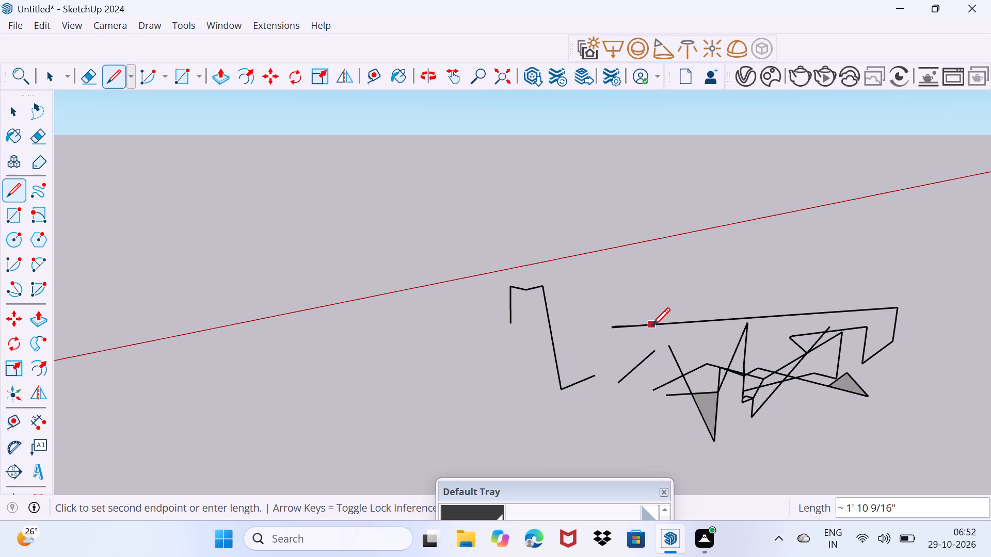
{"action": "left_click", "coordinate": [672, 297]}
{"action": "left_click", "coordinate": [679, 287]}
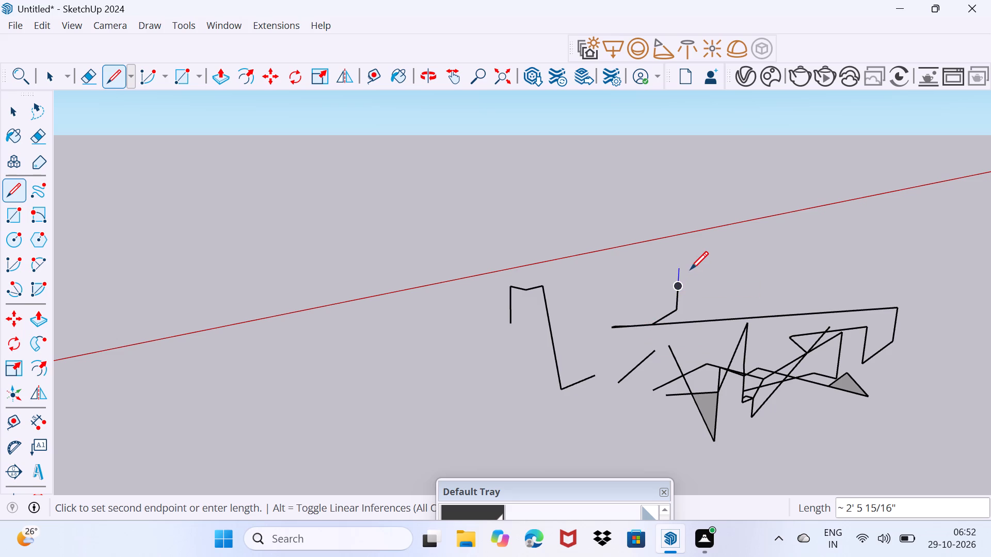
{"action": "left_click", "coordinate": [690, 269]}
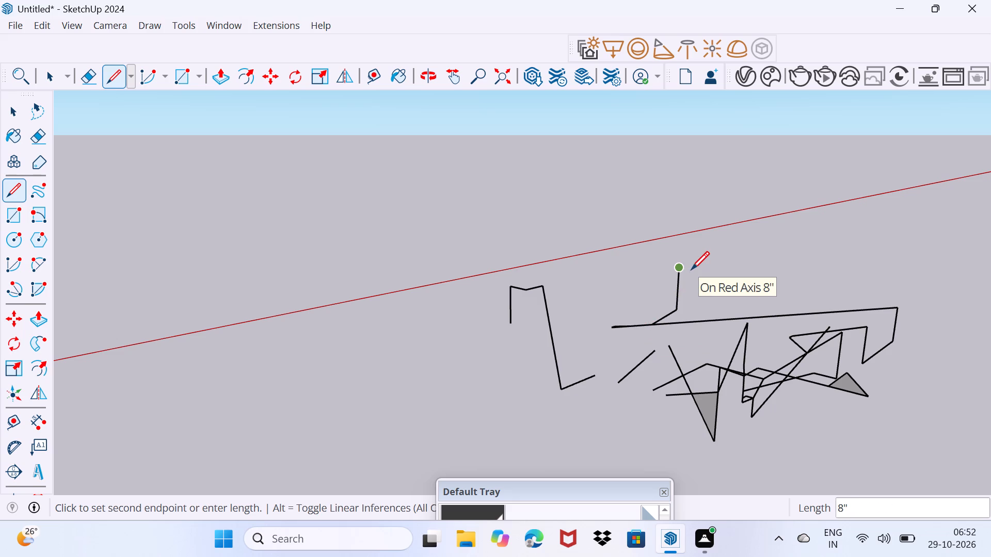
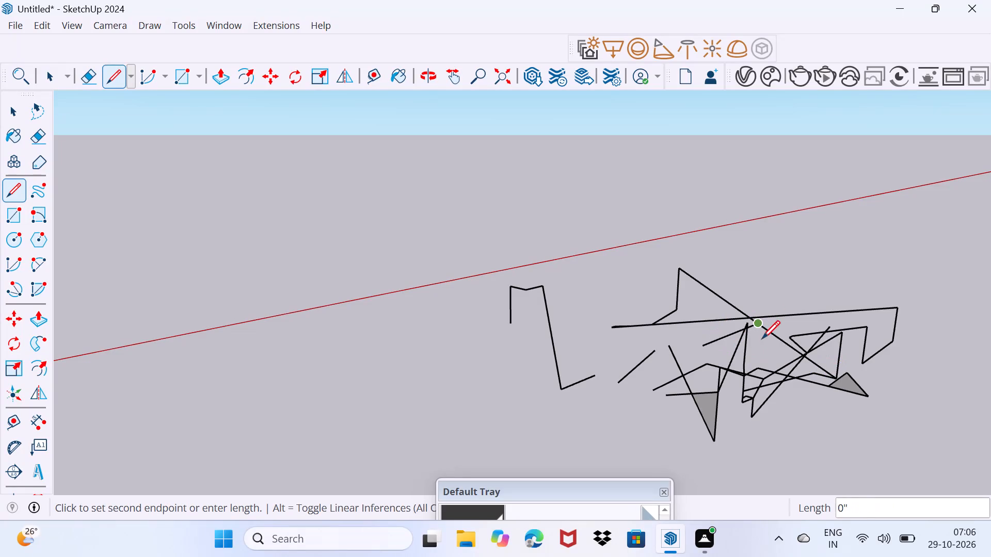
Continue the line from the long diagonal with a short downward segment and short segments angling back down into the zigzag.
{"action": "left_click", "coordinate": [757, 353]}
{"action": "left_click", "coordinate": [738, 362]}
{"action": "left_click", "coordinate": [734, 369]}
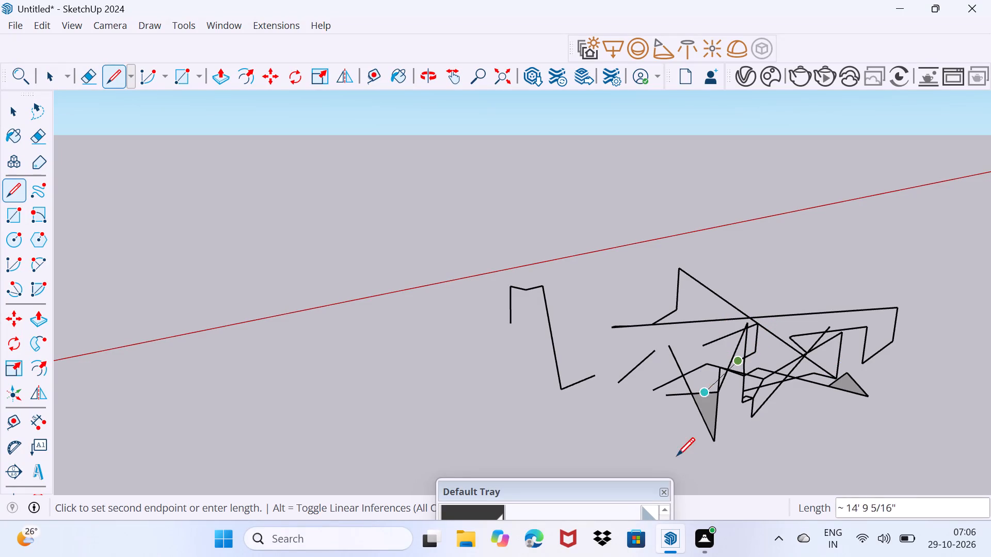
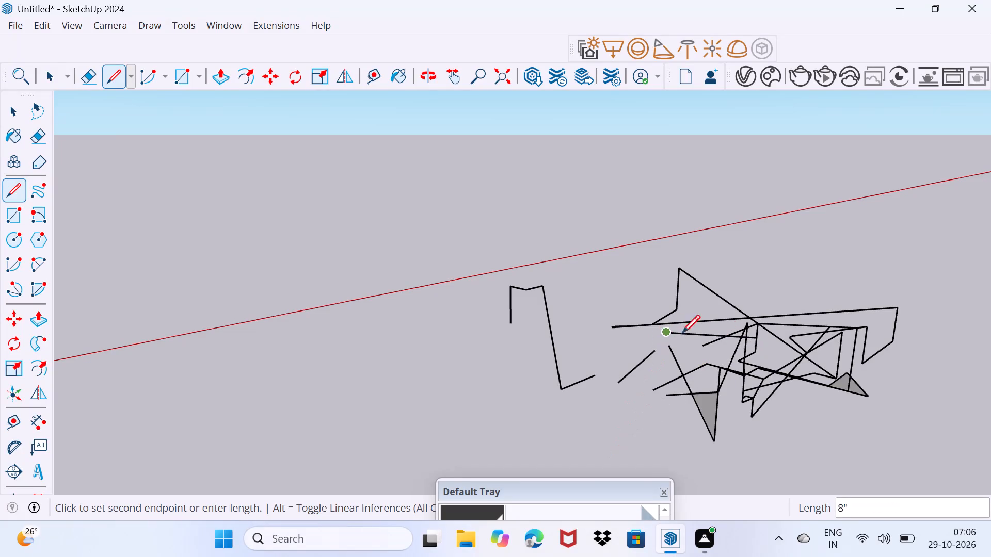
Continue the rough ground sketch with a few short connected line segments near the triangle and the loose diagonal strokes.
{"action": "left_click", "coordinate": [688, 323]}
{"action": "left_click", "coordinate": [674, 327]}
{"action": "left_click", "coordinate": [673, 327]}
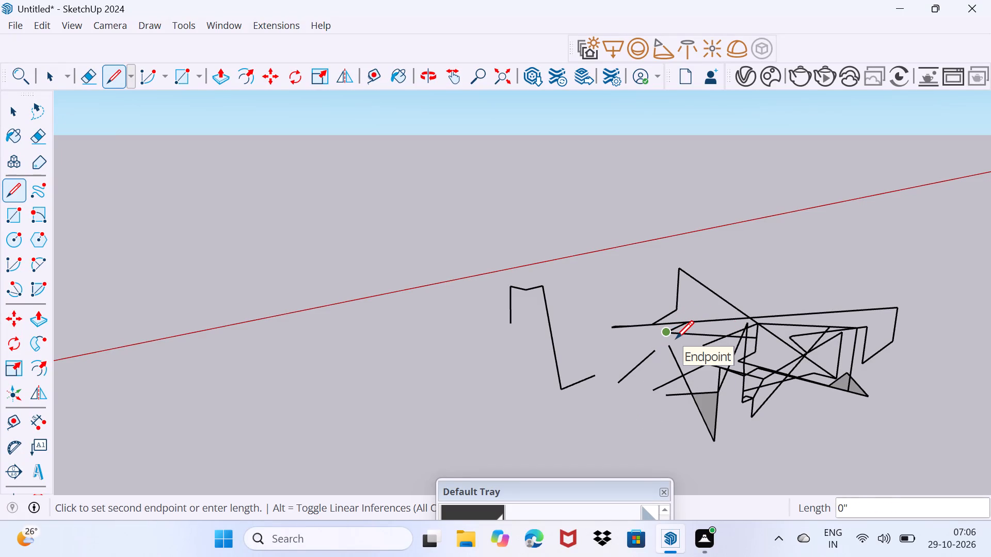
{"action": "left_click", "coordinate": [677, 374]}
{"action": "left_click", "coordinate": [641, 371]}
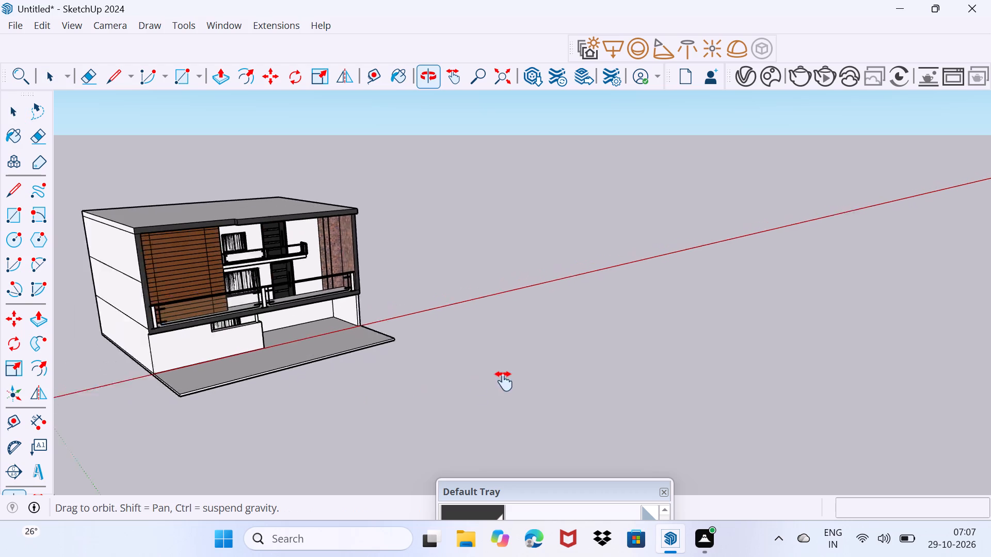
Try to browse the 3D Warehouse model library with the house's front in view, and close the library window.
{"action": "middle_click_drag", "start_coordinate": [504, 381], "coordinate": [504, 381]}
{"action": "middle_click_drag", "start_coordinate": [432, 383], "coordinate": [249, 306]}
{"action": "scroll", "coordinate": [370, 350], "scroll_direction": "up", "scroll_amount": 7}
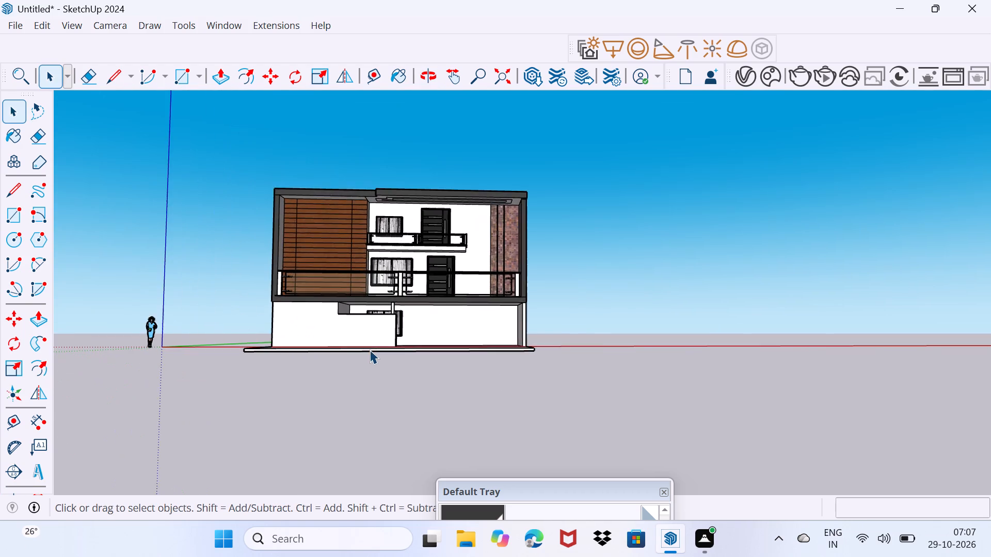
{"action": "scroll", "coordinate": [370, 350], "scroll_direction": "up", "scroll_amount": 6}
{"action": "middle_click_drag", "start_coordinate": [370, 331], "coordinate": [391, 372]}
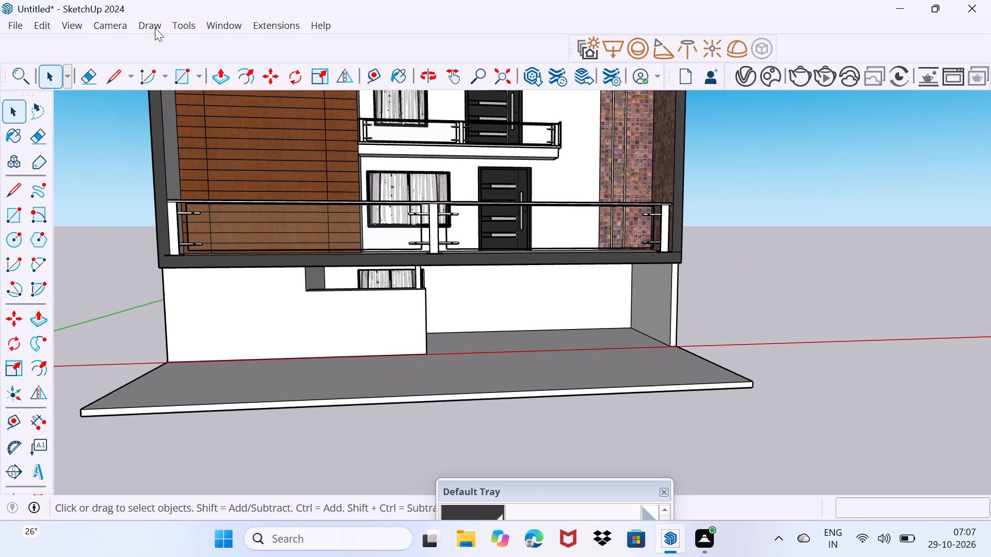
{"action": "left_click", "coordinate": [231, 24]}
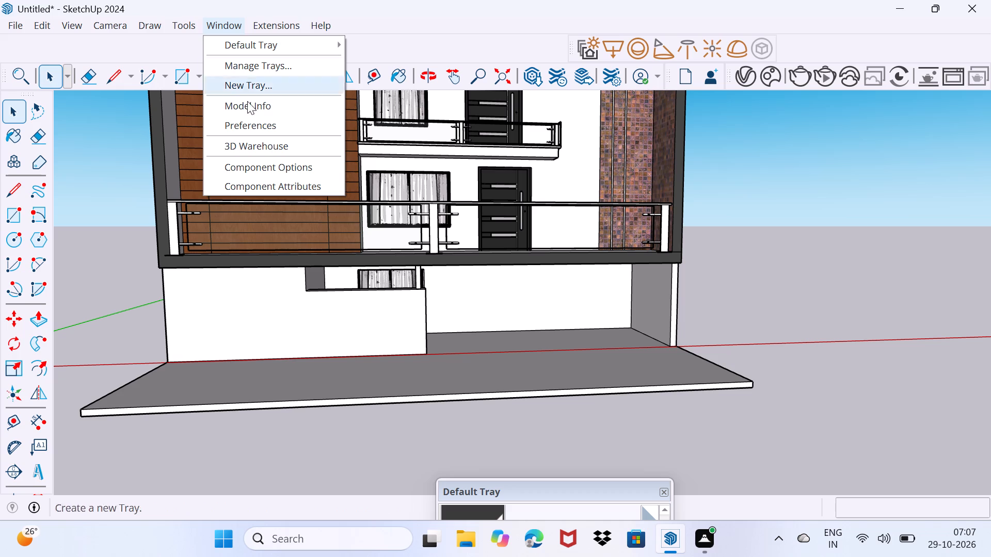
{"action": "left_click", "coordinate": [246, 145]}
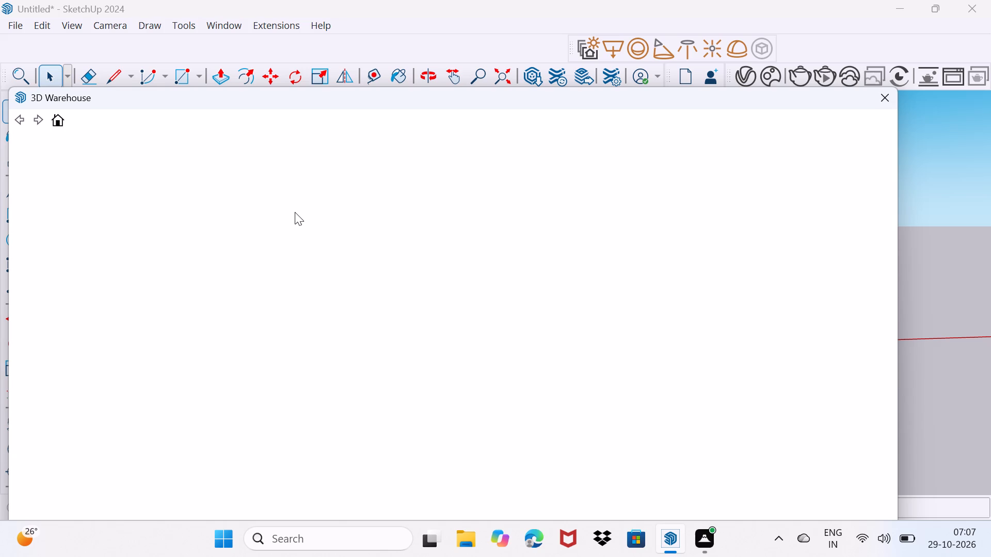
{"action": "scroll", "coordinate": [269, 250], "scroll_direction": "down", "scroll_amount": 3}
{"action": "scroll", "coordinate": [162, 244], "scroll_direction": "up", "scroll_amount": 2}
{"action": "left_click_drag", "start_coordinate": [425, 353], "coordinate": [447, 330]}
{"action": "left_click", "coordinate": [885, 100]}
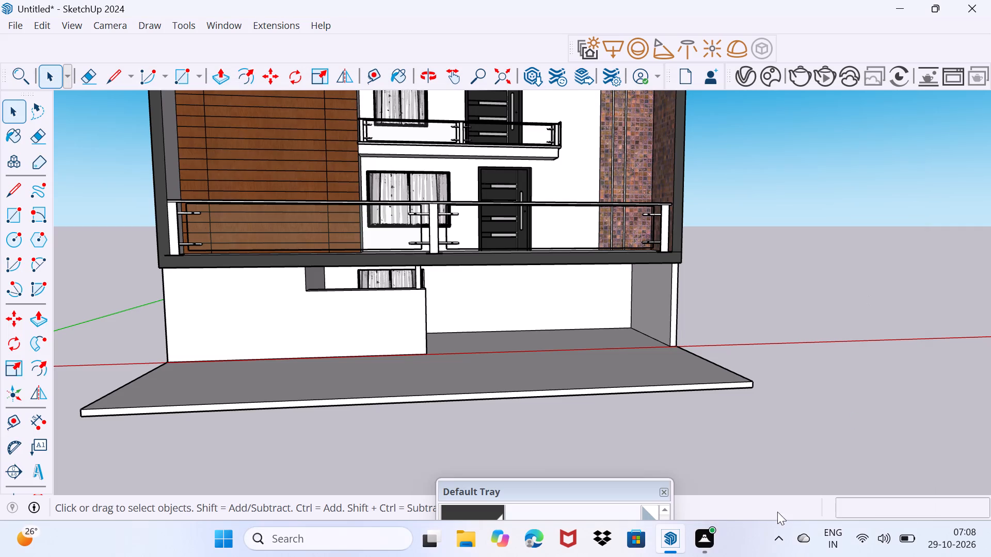
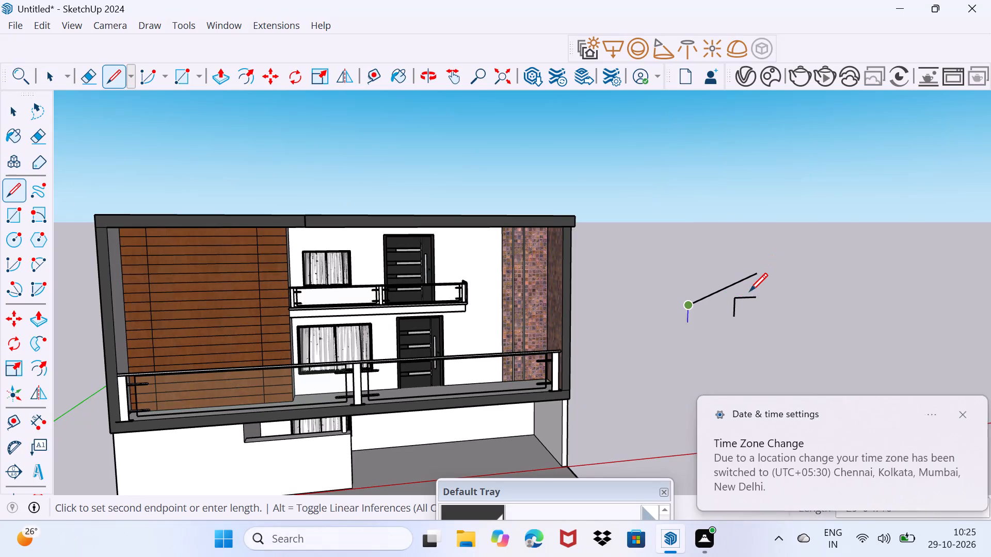
Undo the rough line segments sketched on the ground beside the house.
{"action": "left_click", "coordinate": [749, 290]}
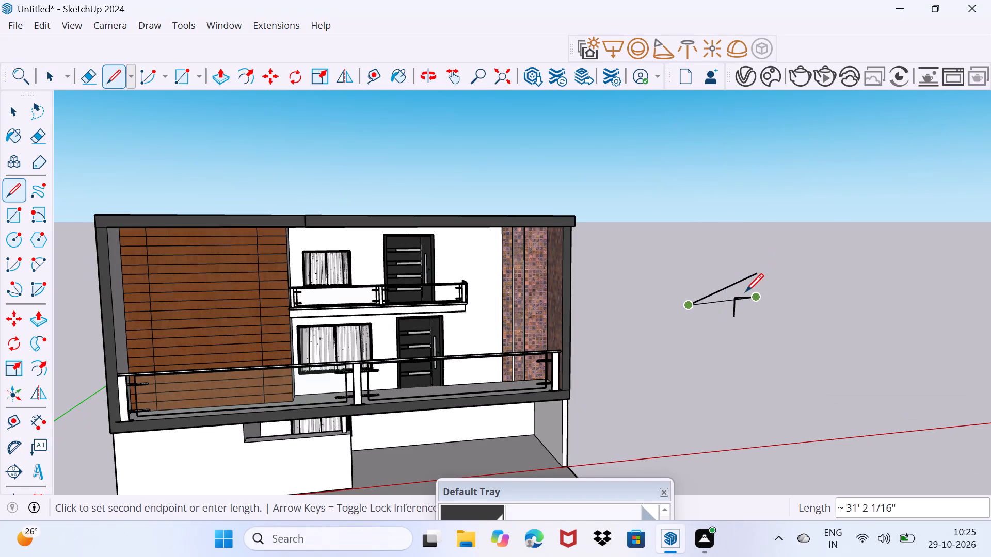
{"action": "key", "text": "ctrl+z"}
{"action": "key", "text": "ctrl+z"}
{"action": "key", "text": "ctrl+z"}
{"action": "key", "text": "ctrl+z"}
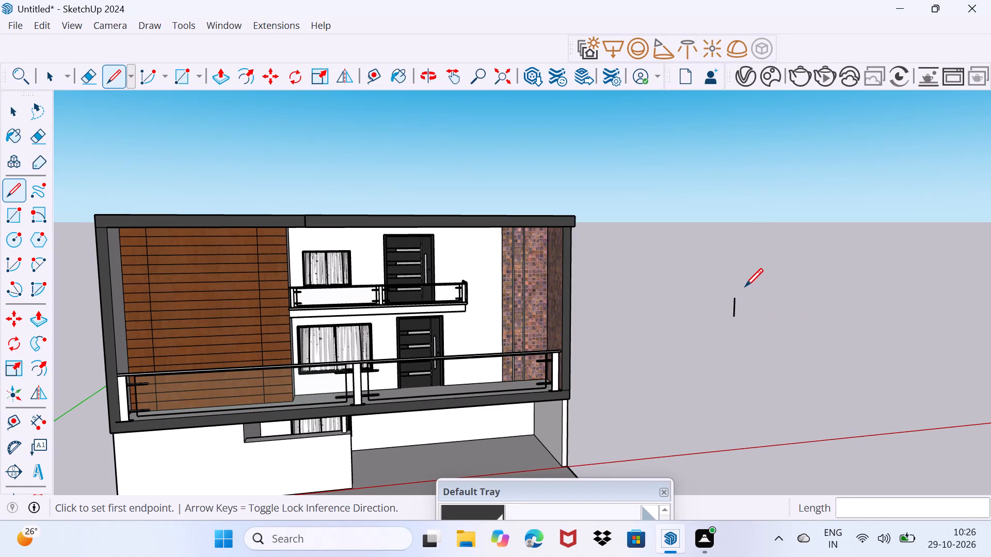
{"action": "key", "text": "ctrl+z"}
{"action": "scroll", "coordinate": [522, 353], "scroll_direction": "up", "scroll_amount": 3}
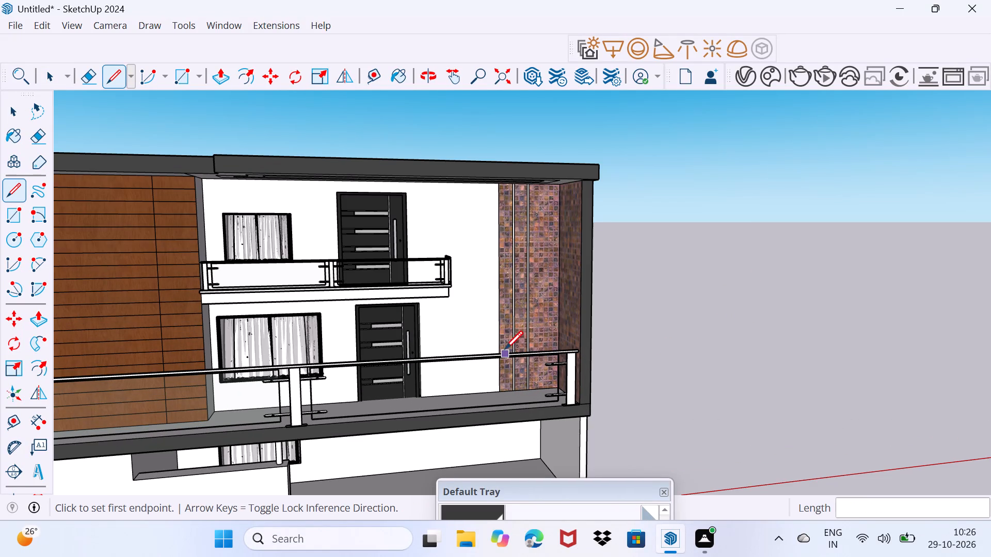
{"action": "key", "text": "space"}
Draw a line about 30' 1" long across the roof top, from the notch in the front edge to the side edge.
{"action": "middle_click_drag", "start_coordinate": [500, 281], "coordinate": [319, 293]}
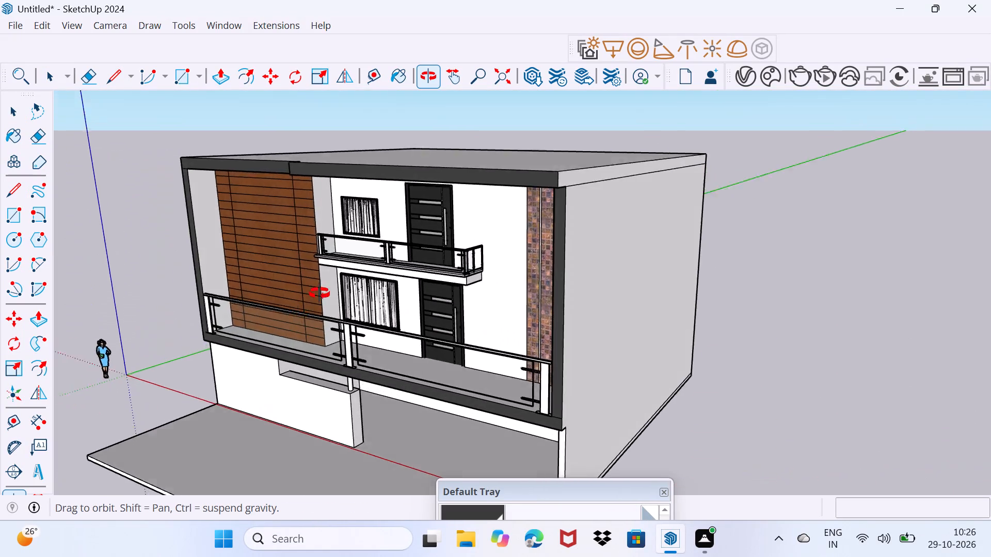
{"action": "middle_click_drag", "start_coordinate": [319, 293], "coordinate": [378, 259]}
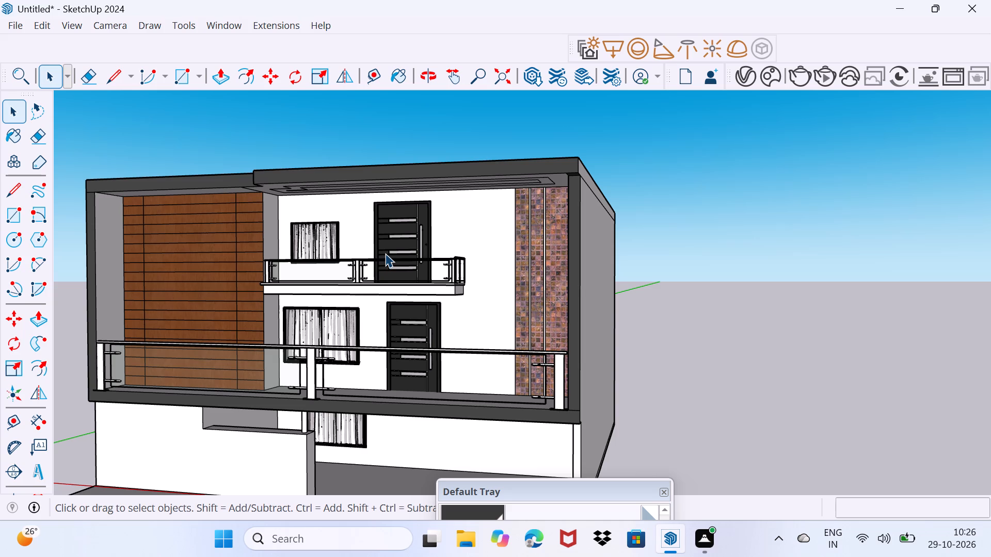
{"action": "middle_click_drag", "start_coordinate": [424, 243], "coordinate": [422, 286]}
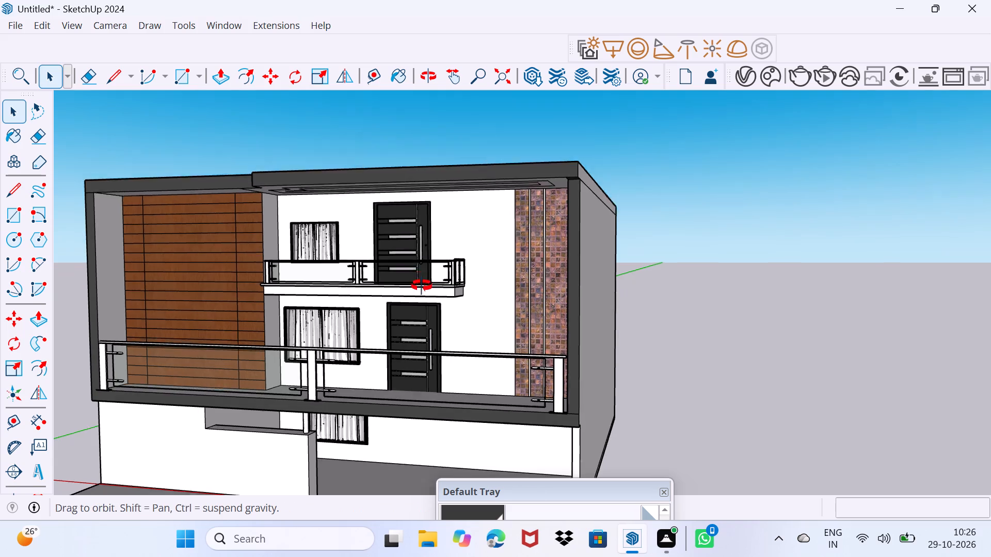
{"action": "middle_click_drag", "start_coordinate": [422, 286], "coordinate": [400, 303]}
{"action": "middle_click_drag", "start_coordinate": [479, 229], "coordinate": [446, 257]}
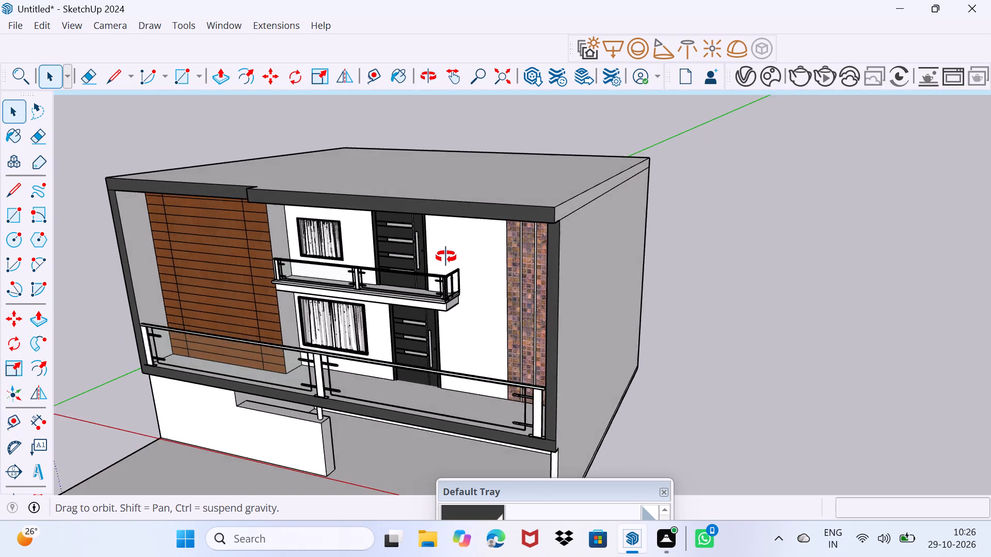
{"action": "middle_click_drag", "start_coordinate": [446, 257], "coordinate": [393, 292]}
{"action": "scroll", "coordinate": [383, 270], "scroll_direction": "up", "scroll_amount": 2}
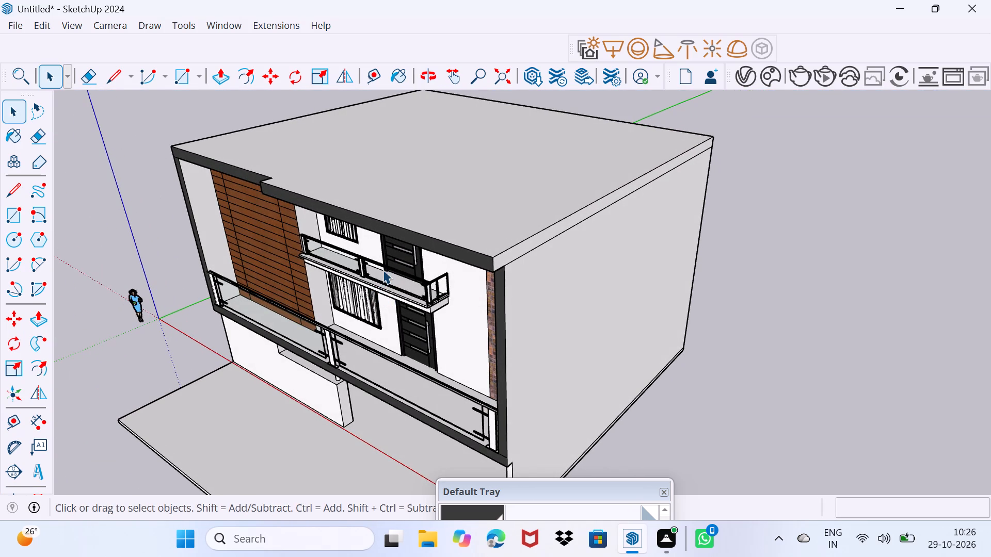
{"action": "scroll", "coordinate": [396, 255], "scroll_direction": "up", "scroll_amount": 3}
{"action": "scroll", "coordinate": [396, 255], "scroll_direction": "down", "scroll_amount": 4}
{"action": "middle_click_drag", "start_coordinate": [396, 255], "coordinate": [400, 254]}
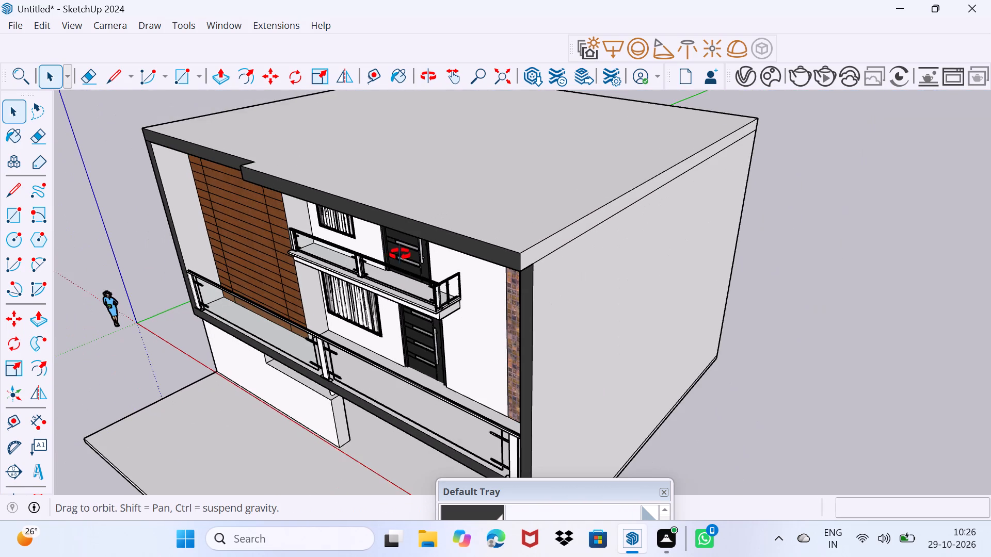
{"action": "middle_click_drag", "start_coordinate": [400, 254], "coordinate": [425, 261]}
{"action": "key", "text": "l"}
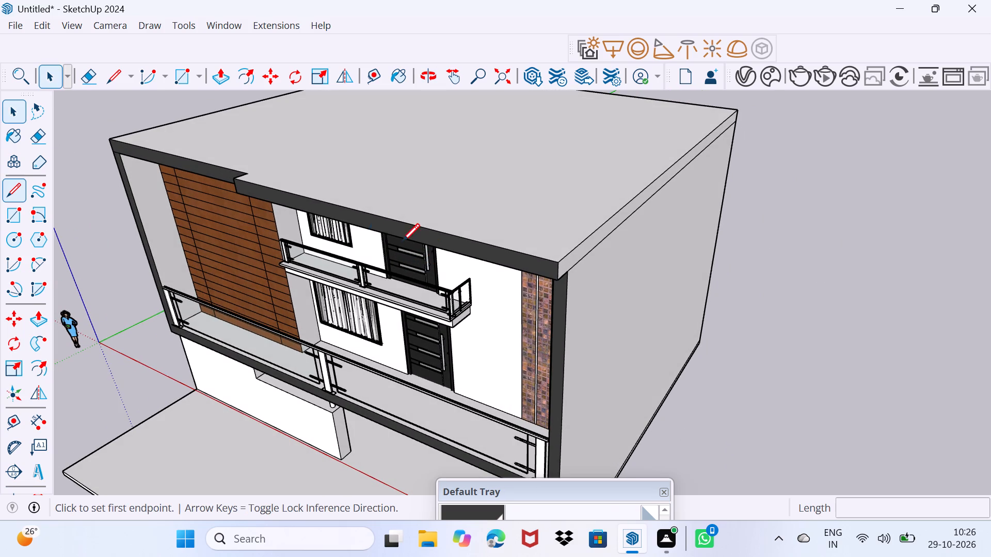
{"action": "left_click", "coordinate": [246, 173]}
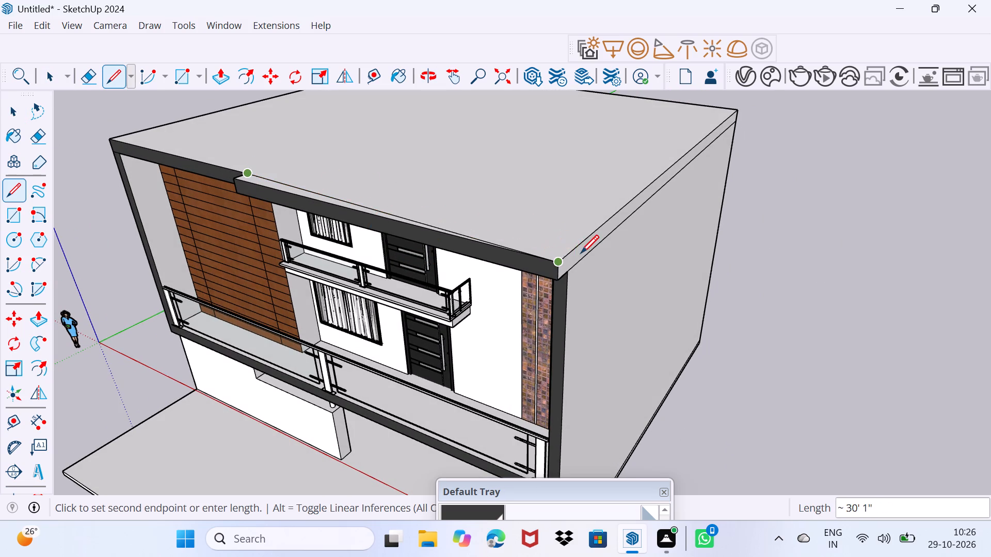
{"action": "left_click", "coordinate": [564, 252]}
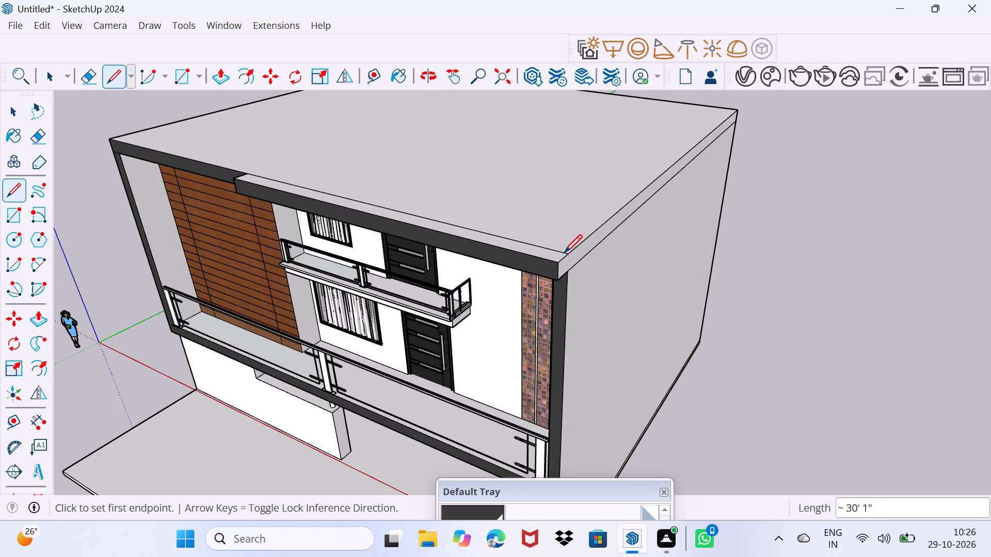
{"action": "key", "text": "space"}
Draw a rectangle about 6' 5 5/8" by 19' 1 13/16" on the roof, just behind the new front line near the side edge.
{"action": "scroll", "coordinate": [482, 216], "scroll_direction": "up", "scroll_amount": 1}
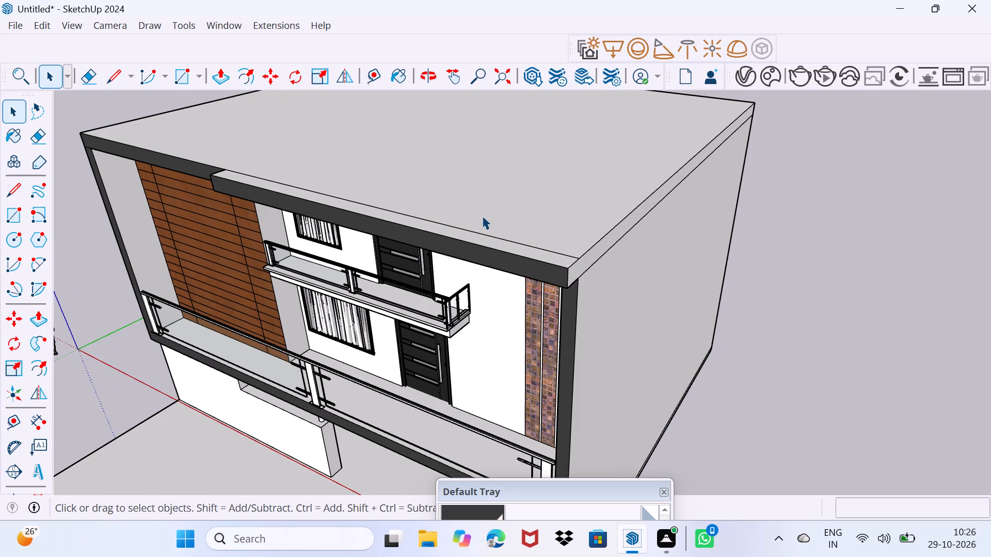
{"action": "middle_click_drag", "start_coordinate": [482, 216], "coordinate": [379, 239]}
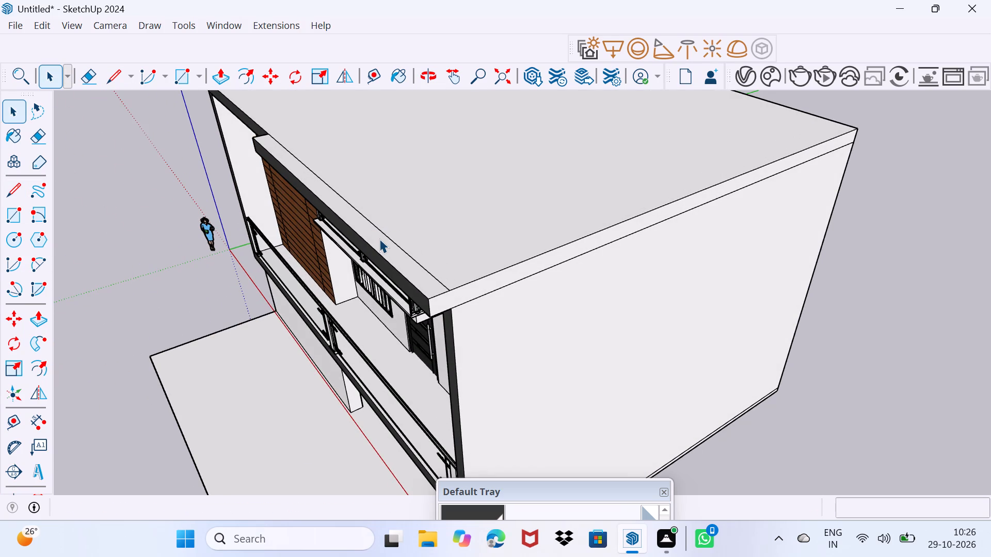
{"action": "key", "text": "r"}
{"action": "middle_click_drag", "start_coordinate": [426, 224], "coordinate": [402, 230]}
{"action": "middle_click_drag", "start_coordinate": [437, 253], "coordinate": [379, 262]}
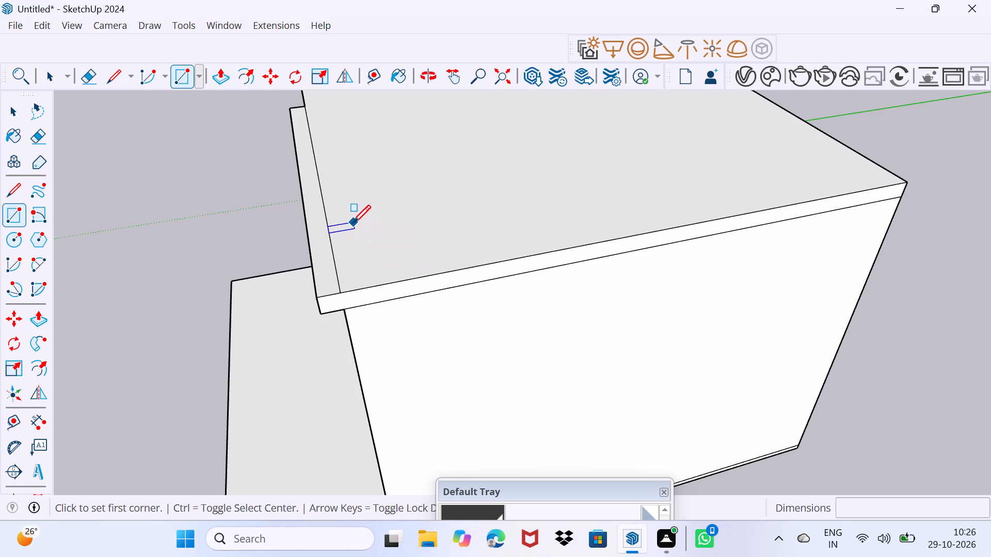
{"action": "left_click", "coordinate": [352, 223]}
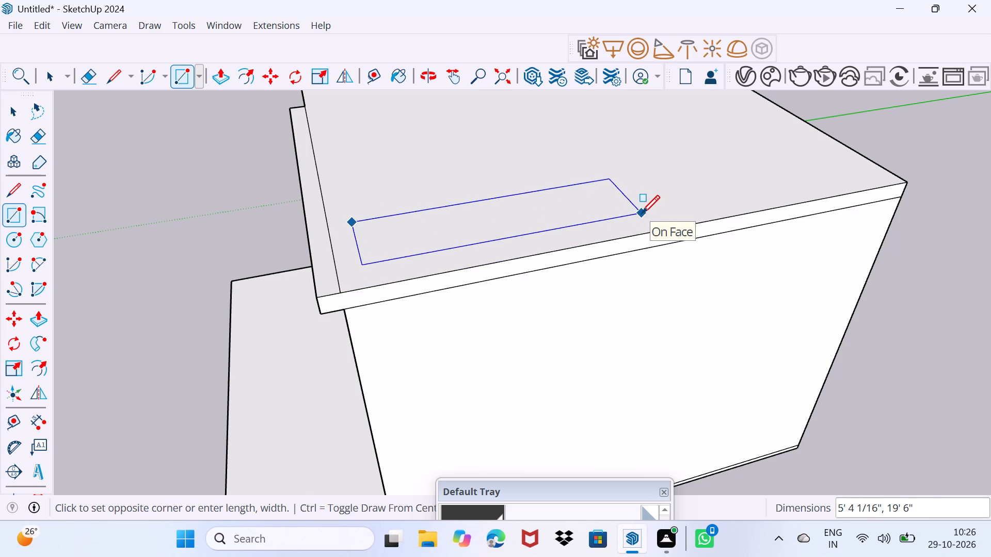
{"action": "scroll", "coordinate": [642, 213], "scroll_direction": "up", "scroll_amount": 10}
{"action": "left_click", "coordinate": [649, 238]}
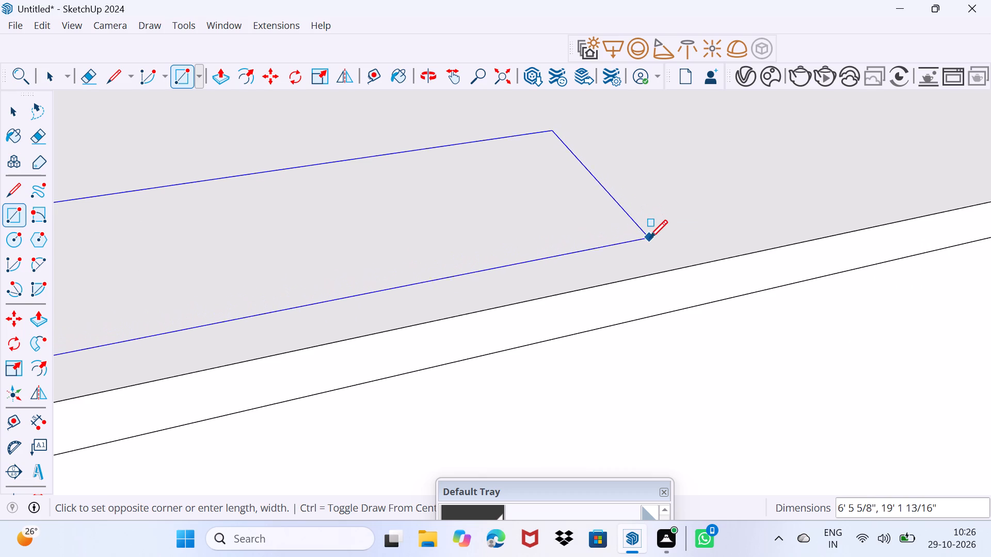
{"action": "type", "text": "v"}
{"action": "key", "text": "space"}
{"action": "key", "text": "space"}
Push/Pull the roof rectangle up 5' into a block.
{"action": "left_click", "coordinate": [427, 216]}
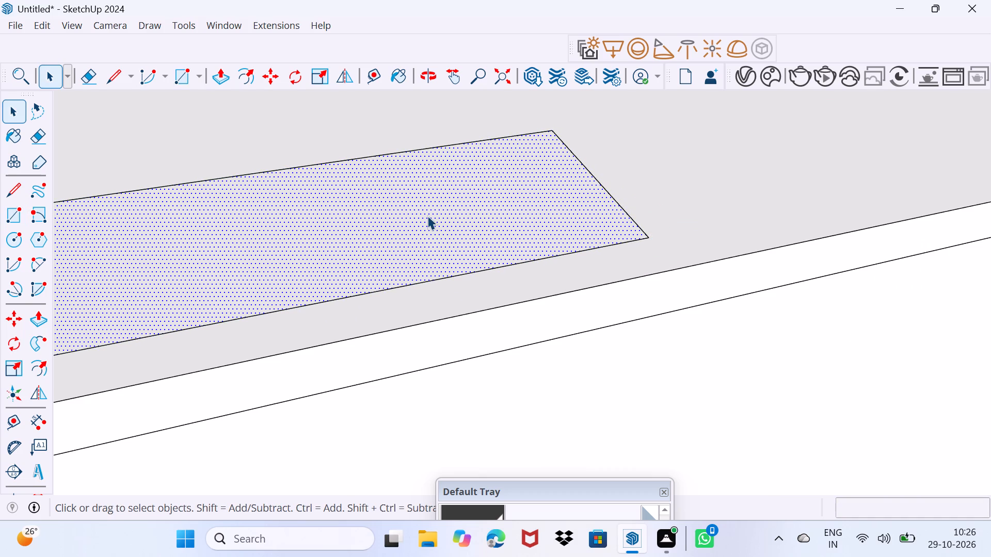
{"action": "key", "text": "p"}
{"action": "left_click", "coordinate": [427, 216]}
{"action": "type", "text": "5'"}
{"action": "key", "text": "Return"}
{"action": "scroll", "coordinate": [434, 172], "scroll_direction": "down", "scroll_amount": 10}
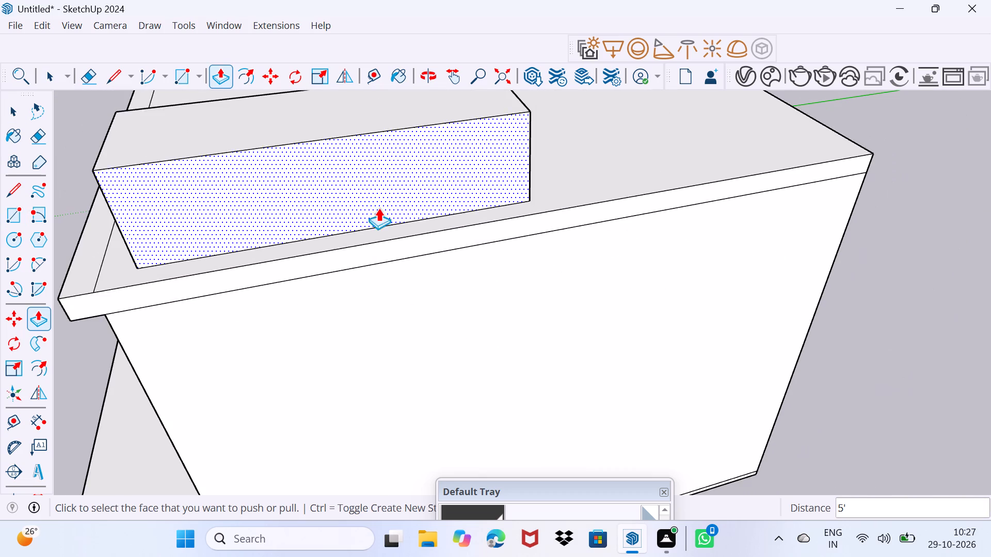
Widen the roof block by pulling both long sides outward, and push its front face back about 1' 5".
{"action": "middle_click_drag", "start_coordinate": [377, 208], "coordinate": [545, 166]}
{"action": "left_click", "coordinate": [471, 167]}
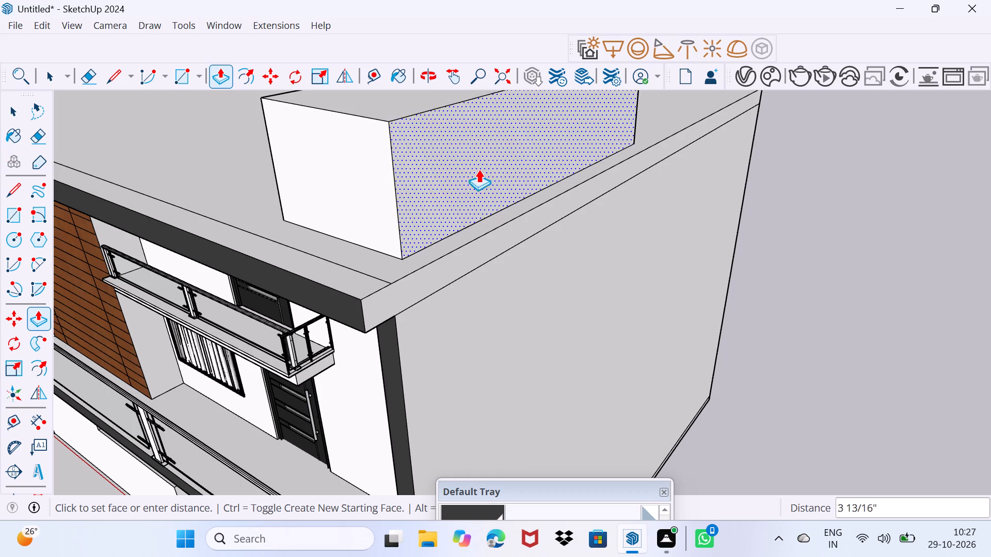
{"action": "left_click", "coordinate": [485, 169]}
{"action": "middle_click_drag", "start_coordinate": [343, 177], "coordinate": [388, 179]}
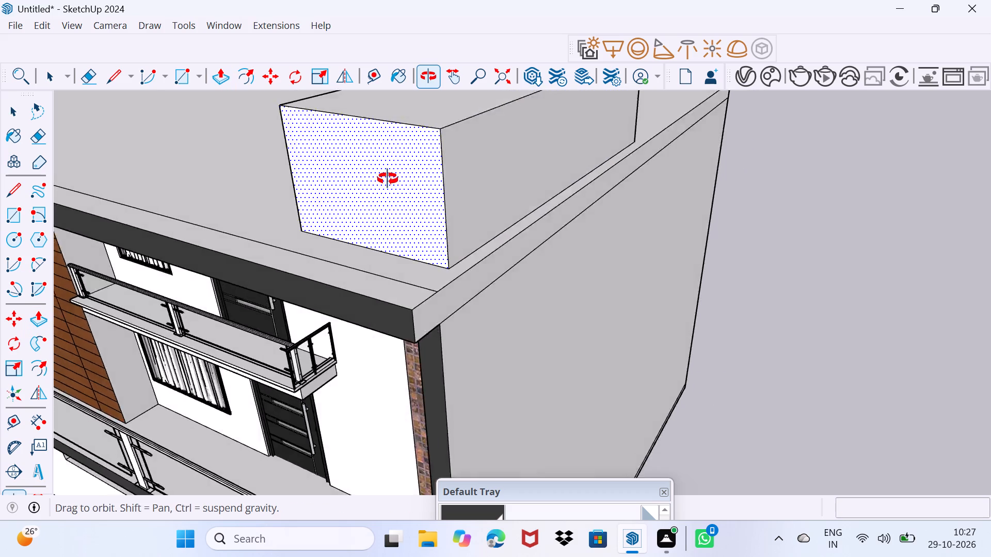
{"action": "middle_click_drag", "start_coordinate": [388, 179], "coordinate": [560, 197]}
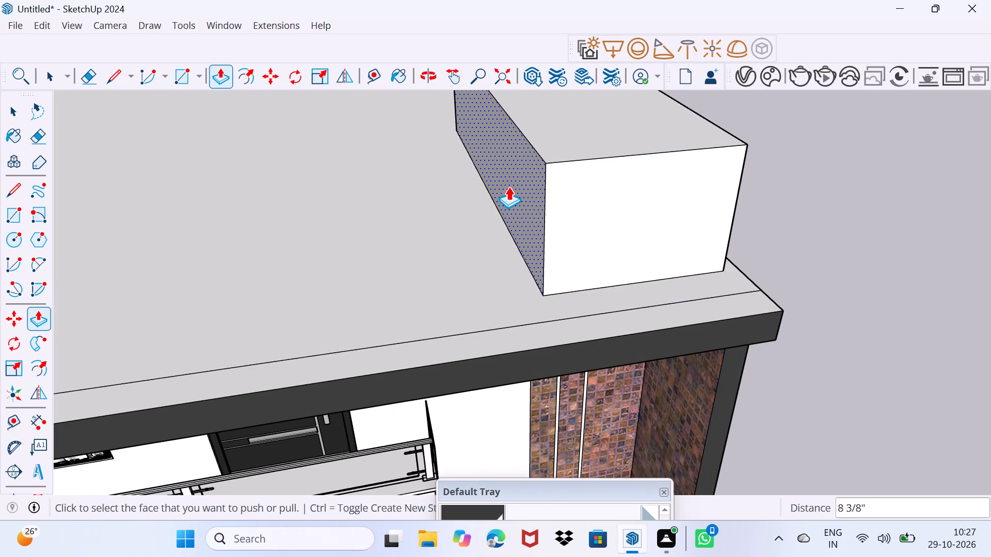
{"action": "left_click", "coordinate": [508, 187]}
{"action": "left_click", "coordinate": [481, 186]}
{"action": "left_click", "coordinate": [596, 220]}
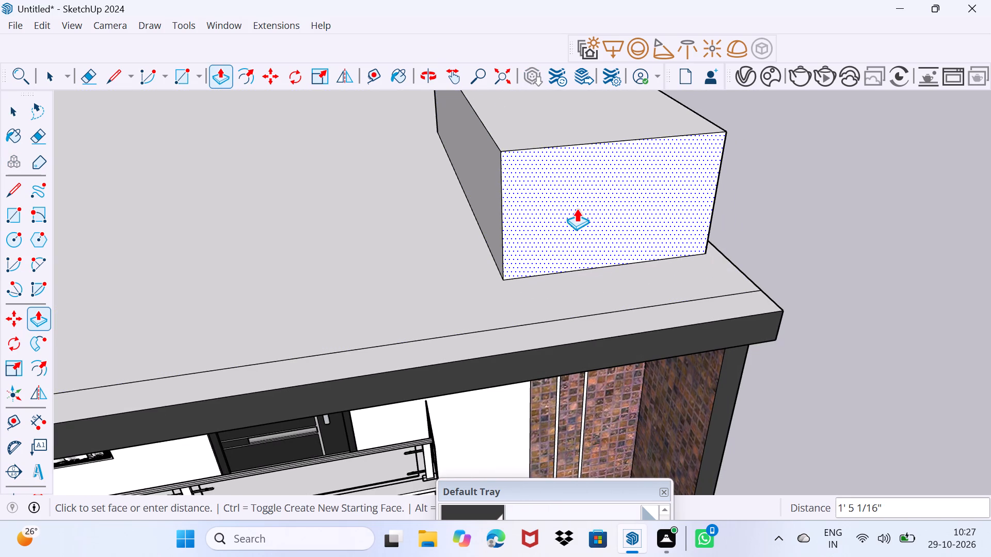
{"action": "left_click", "coordinate": [577, 208]}
{"action": "key", "text": "space"}
Pull the roof block's top up about 9 1/2" as a new starting face to form a separate upper band.
{"action": "middle_click_drag", "start_coordinate": [436, 227], "coordinate": [573, 178]}
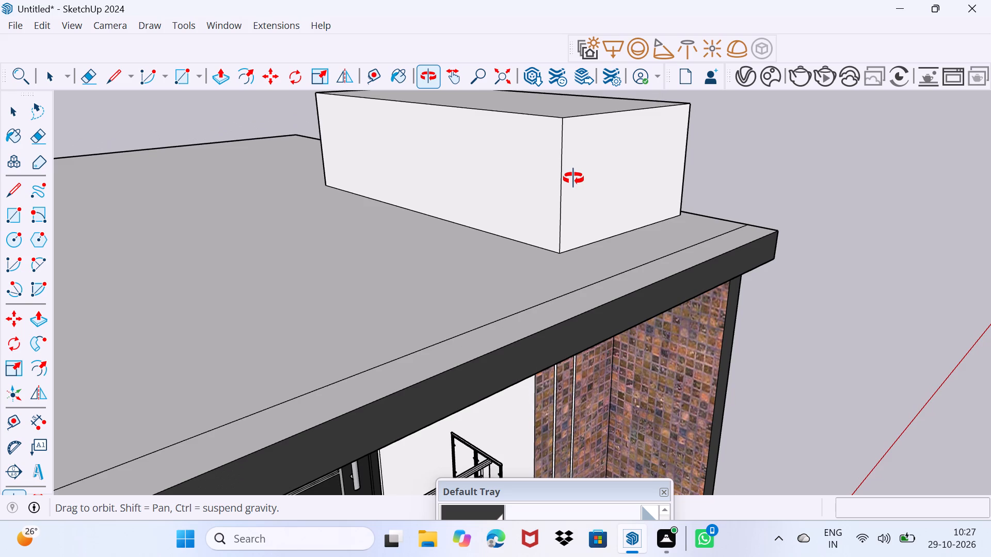
{"action": "middle_click_drag", "start_coordinate": [573, 178], "coordinate": [542, 178]}
{"action": "middle_click_drag", "start_coordinate": [547, 172], "coordinate": [543, 232], "text": "shift"}
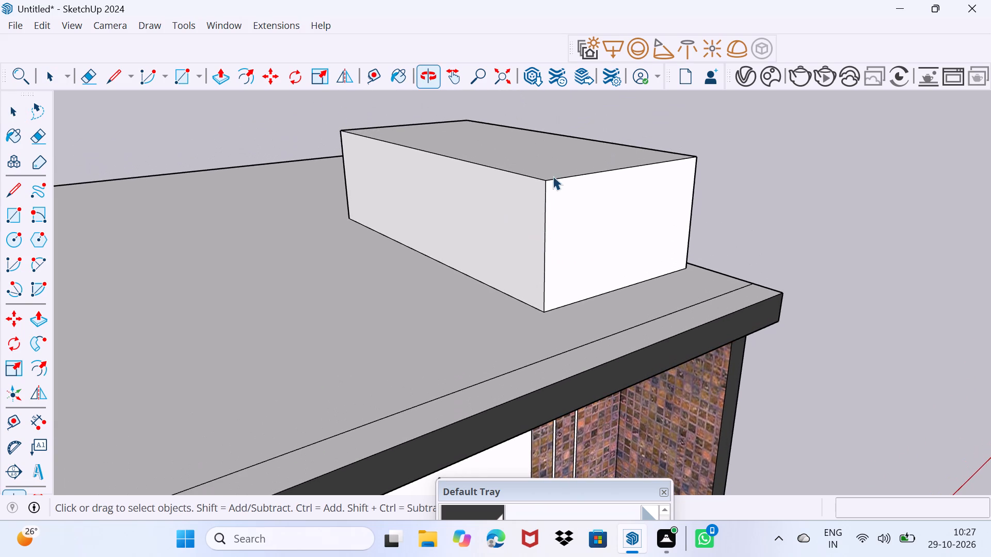
{"action": "left_click", "coordinate": [549, 164]}
{"action": "key", "text": "p"}
{"action": "left_click", "coordinate": [549, 164]}
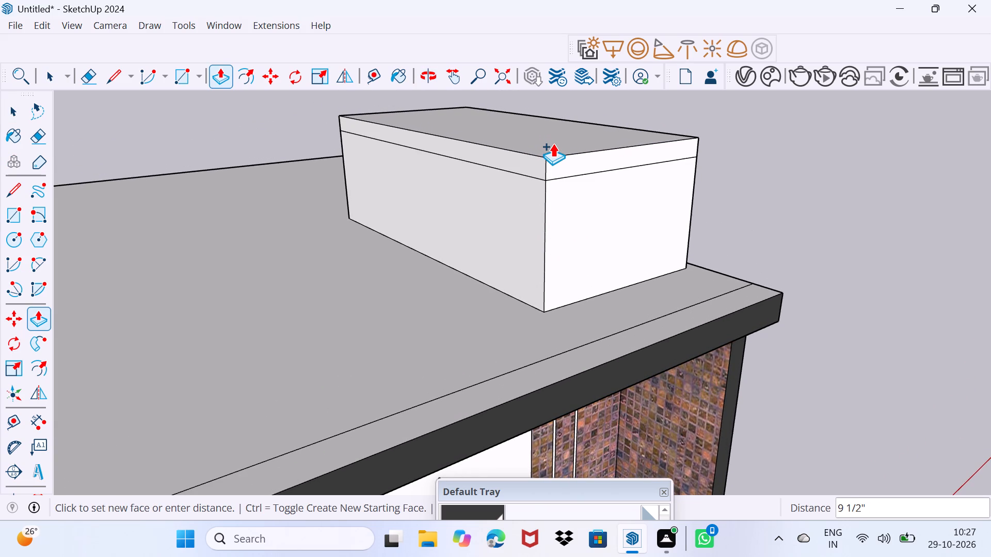
{"action": "left_click", "coordinate": [553, 143]}
{"action": "key", "text": "space"}
Pull the top face of the roof block further up to make the upper band taller.
{"action": "left_click_drag", "start_coordinate": [508, 174], "coordinate": [525, 155]}
{"action": "scroll", "coordinate": [520, 149], "scroll_direction": "up", "scroll_amount": 1}
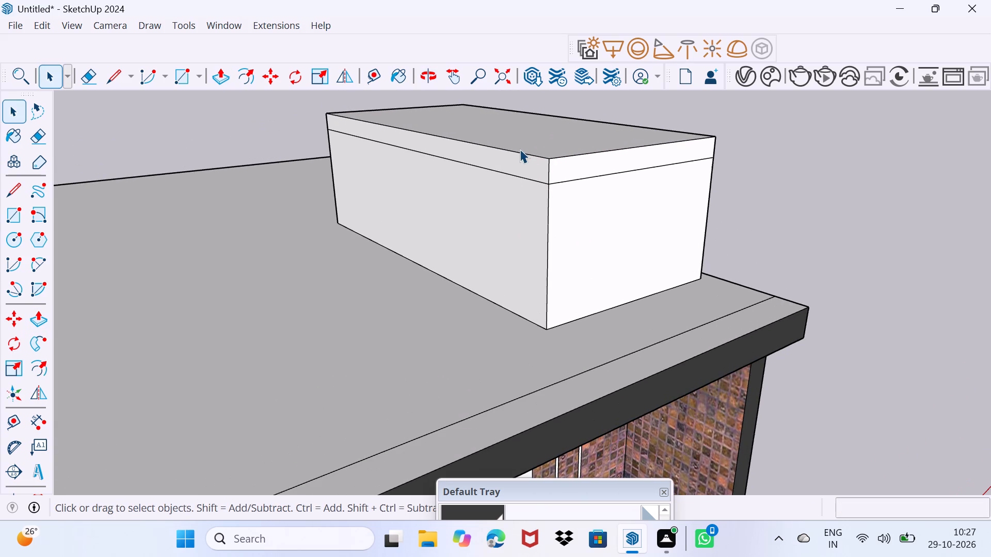
{"action": "left_click", "coordinate": [539, 140]}
{"action": "key", "text": "p"}
{"action": "left_click", "coordinate": [539, 140]}
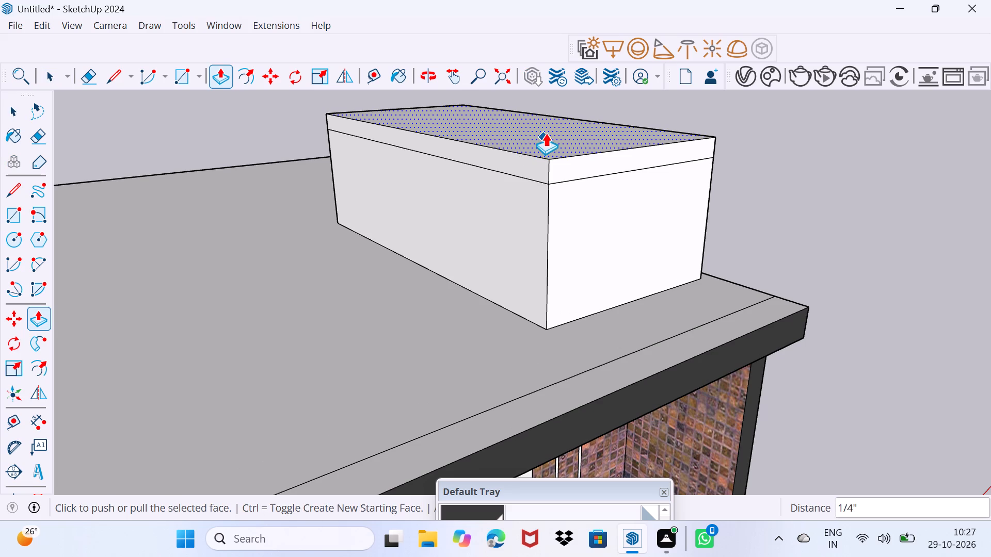
{"action": "left_click_drag", "start_coordinate": [538, 149], "coordinate": [553, 126]}
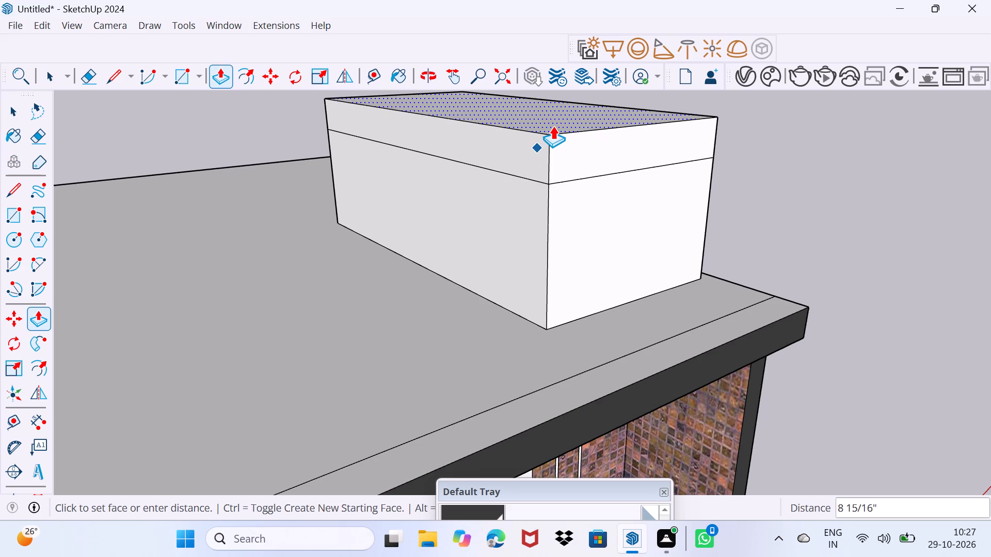
{"action": "left_click_drag", "start_coordinate": [553, 126], "coordinate": [553, 118]}
{"action": "left_click", "coordinate": [553, 118]}
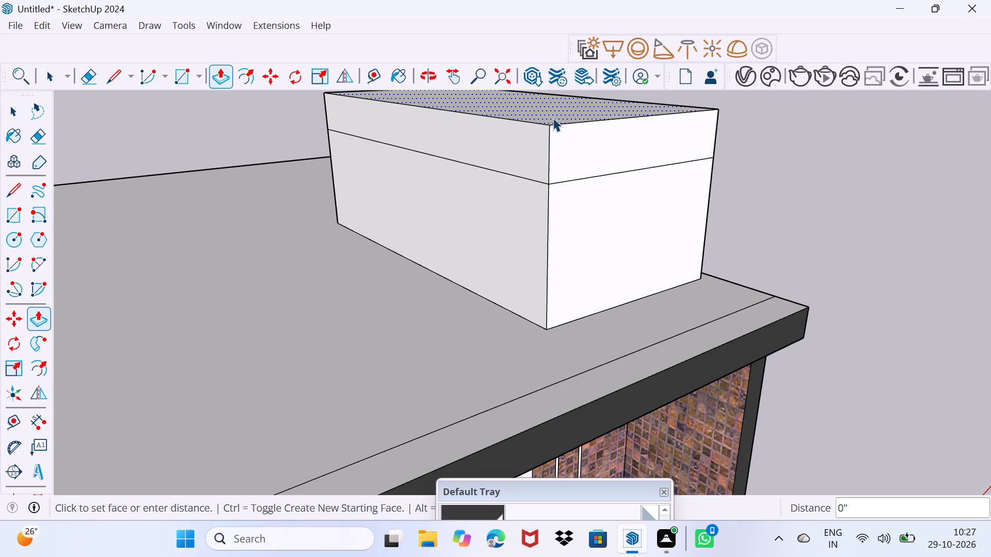
{"action": "key", "text": "space"}
Copy the dividing edge on the rooftop block's long side 5" down.
{"action": "left_click_drag", "start_coordinate": [535, 194], "coordinate": [576, 128]}
{"action": "middle_click_drag", "start_coordinate": [523, 167], "coordinate": [552, 168]}
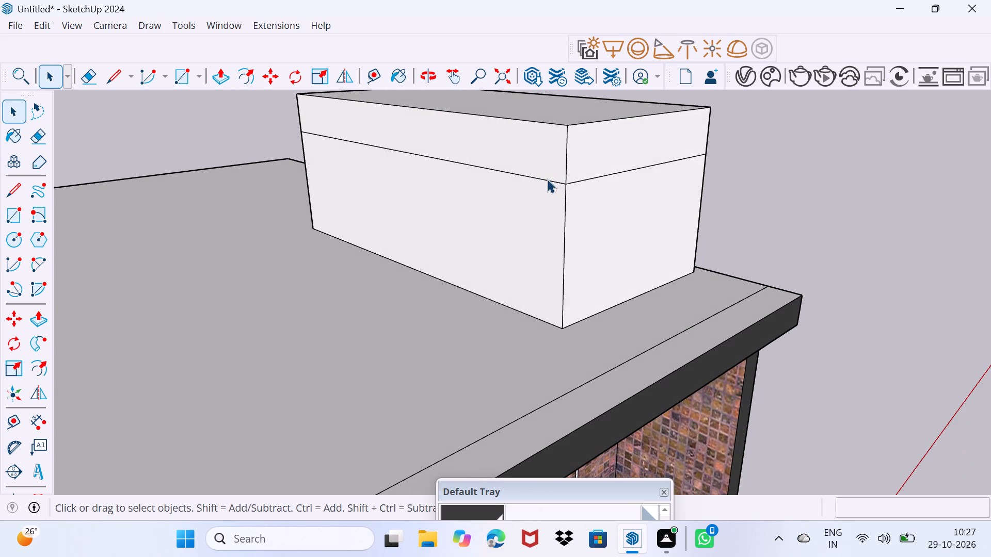
{"action": "left_click", "coordinate": [547, 179]}
{"action": "key", "text": "m"}
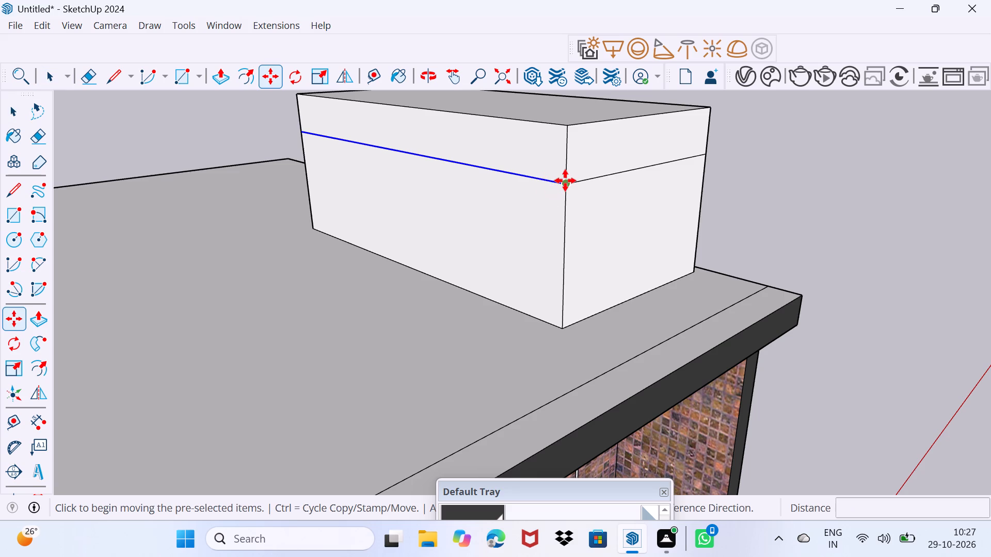
{"action": "left_click", "coordinate": [565, 181]}
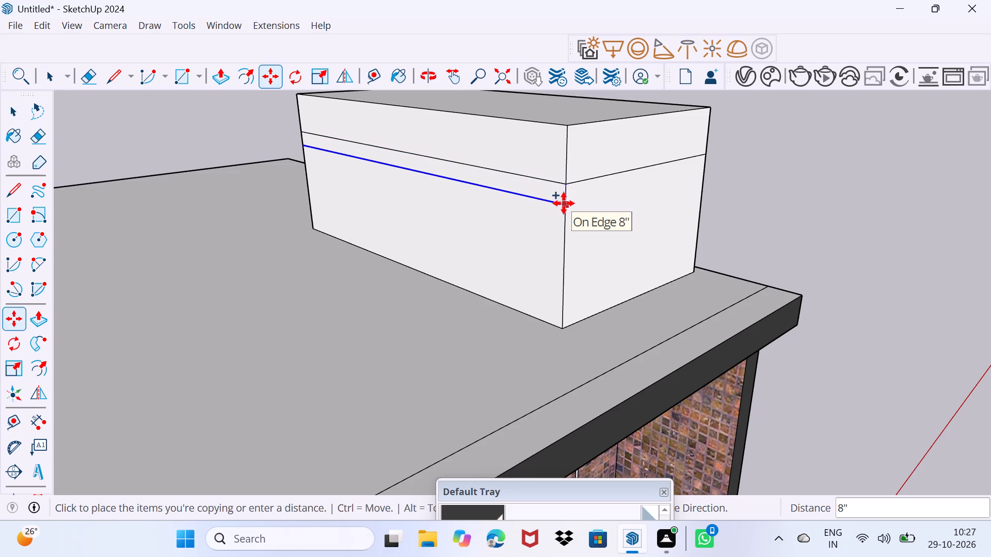
{"action": "key", "text": "5"}
{"action": "key", "text": "shift+quotedbl"}
{"action": "key", "text": "shift+quotedbl"}
{"action": "key", "text": "shift+quotedbl"}
{"action": "key", "text": "shift+quotedbl"}
{"action": "key", "text": "shift+quotedbl"}
{"action": "key", "text": "shift+quotedbl"}
{"action": "key", "text": "shift+quotedbl"}
{"action": "key", "text": "shift+quotedbl"}
{"action": "key", "text": "shift+quotedbl"}
{"action": "key", "text": "shift+quotedbl"}
{"action": "key", "text": "shift+quotedbl"}
{"action": "key", "text": "shift+quotedbl"}
{"action": "key", "text": "shift+quotedbl"}
{"action": "key", "text": "shift+quotedbl"}
{"action": "key", "text": "shift+quotedbl"}
{"action": "key", "text": "shift+quotedbl"}
{"action": "key", "text": "shift+quotedbl"}
{"action": "key", "text": "shift+quotedbl"}
{"action": "key", "text": "shift+quotedbl"}
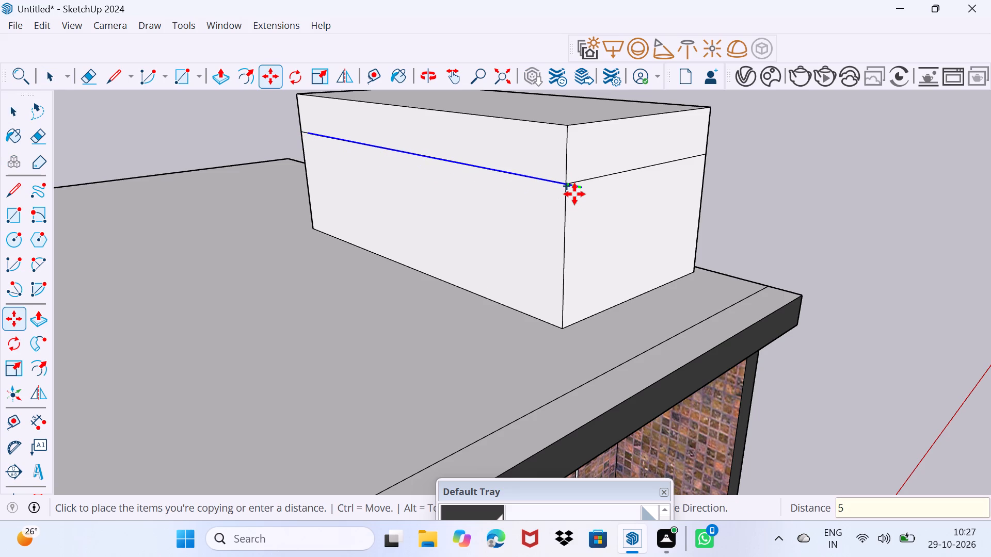
{"action": "key", "text": "Escape"}
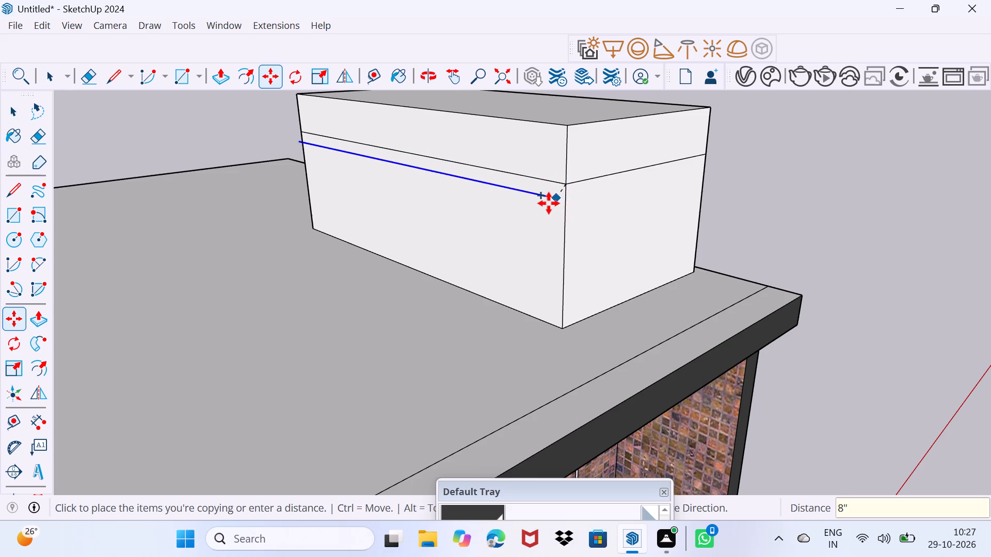
{"action": "key", "text": "5"}
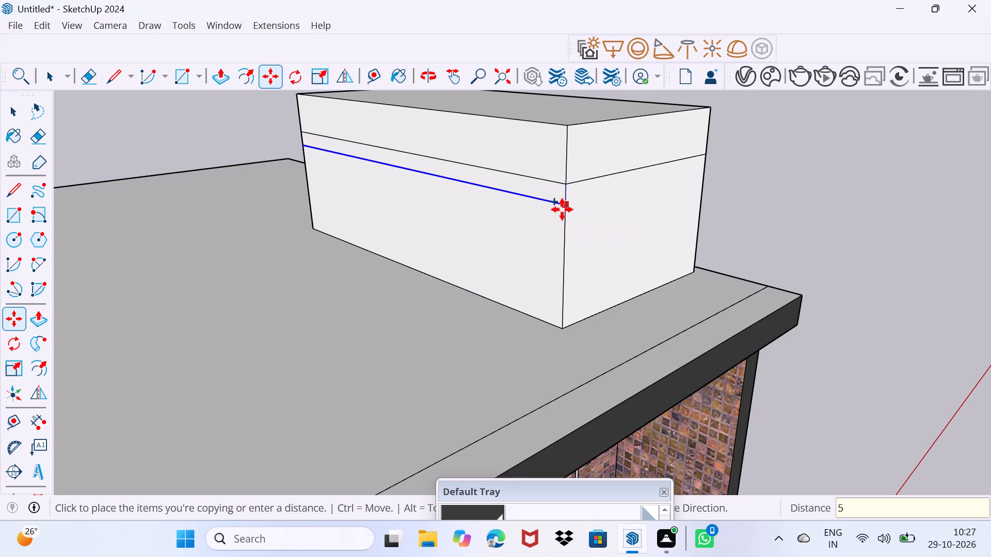
{"action": "key", "text": "shift+quotedbl"}
{"action": "key", "text": "Return"}
{"action": "key", "text": "space"}
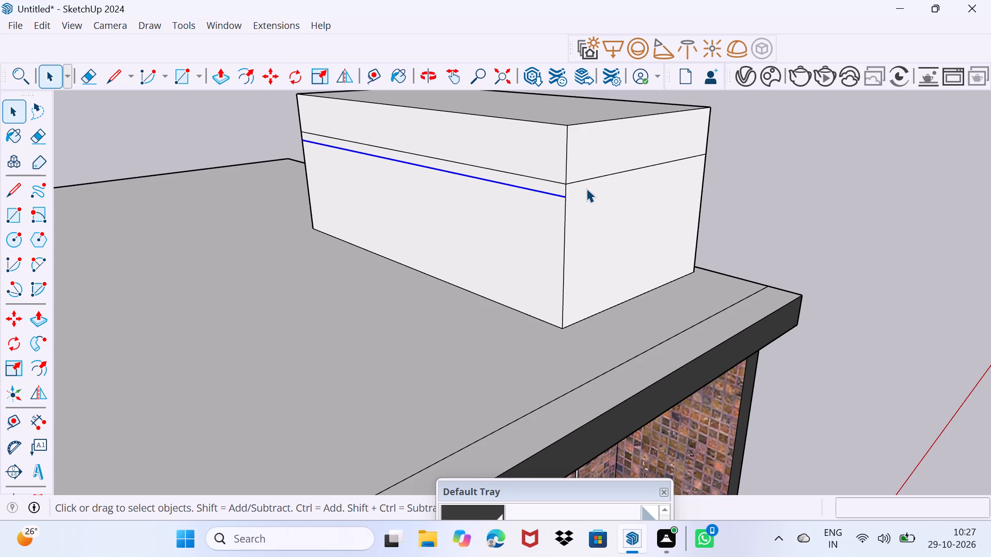
Copy the dividing edge on the rooftop block's short side 5" down to meet the long side's copied edge.
{"action": "left_click", "coordinate": [582, 181]}
{"action": "key", "text": "m"}
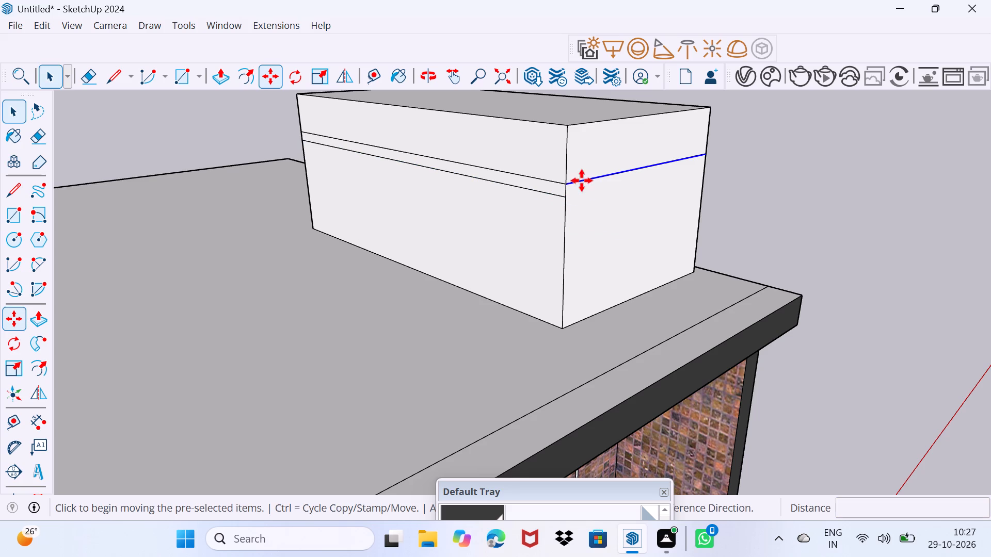
{"action": "left_click", "coordinate": [565, 181]}
{"action": "left_click", "coordinate": [567, 204]}
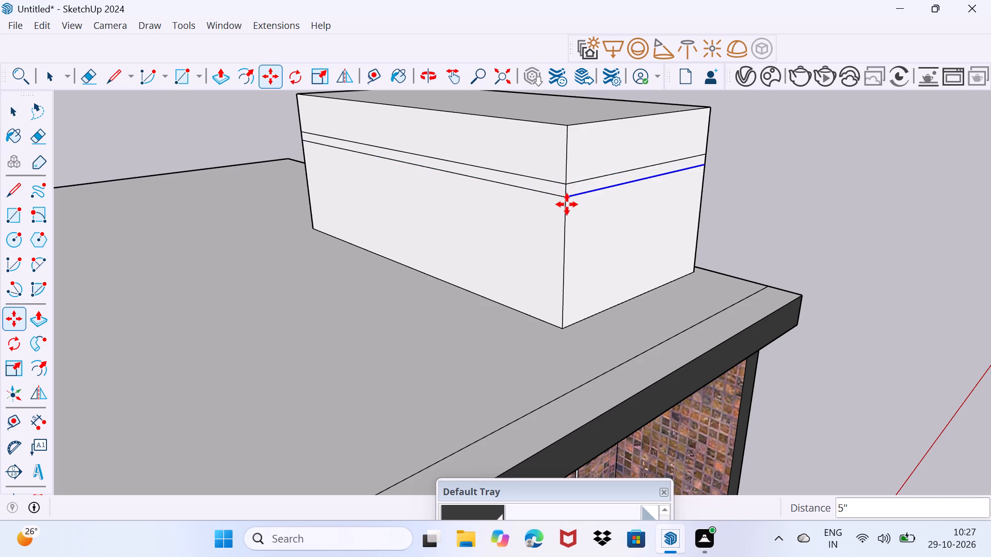
{"action": "key", "text": "space"}
{"action": "left_click_drag", "start_coordinate": [504, 208], "coordinate": [545, 171]}
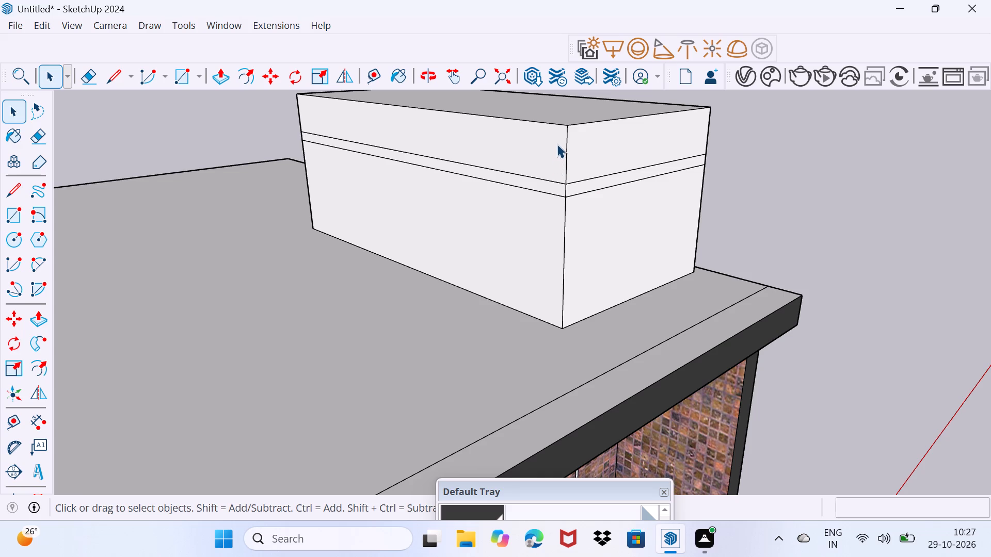
Pull the narrow strip on the block's short side out 3", and pull it about 7 11/16" further.
{"action": "scroll", "coordinate": [557, 141], "scroll_direction": "up", "scroll_amount": 2}
{"action": "middle_click_drag", "start_coordinate": [557, 141], "coordinate": [525, 148]}
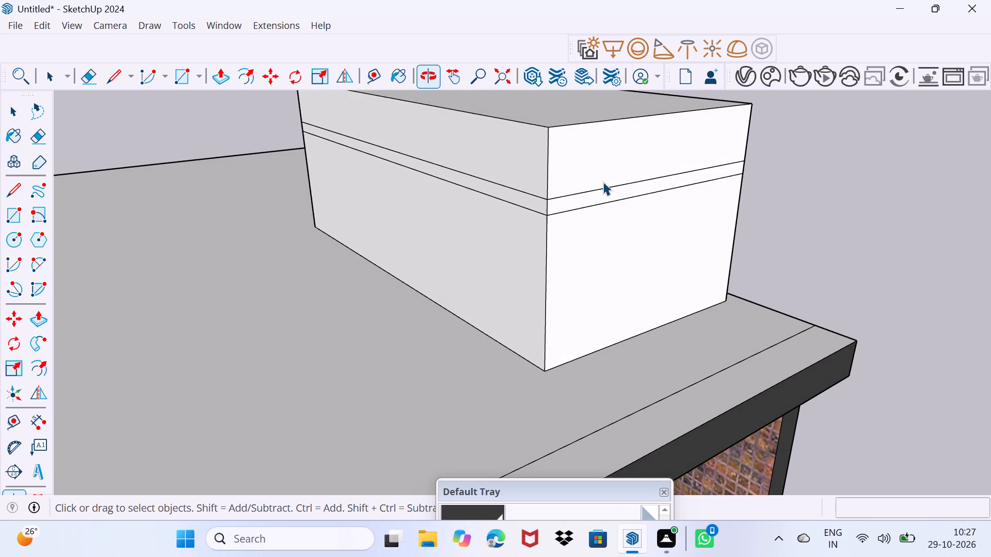
{"action": "left_click", "coordinate": [581, 202]}
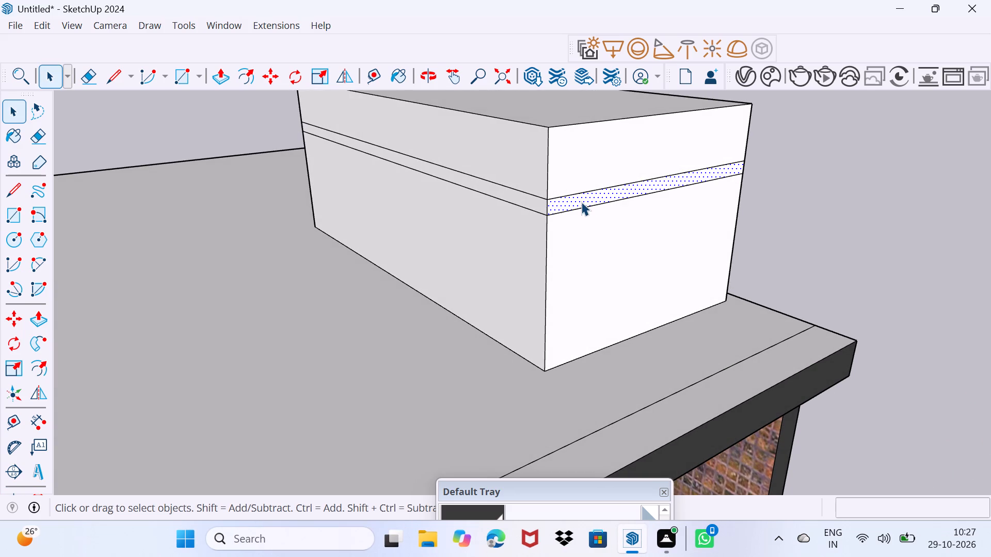
{"action": "key", "text": "p"}
{"action": "left_click", "coordinate": [581, 202]}
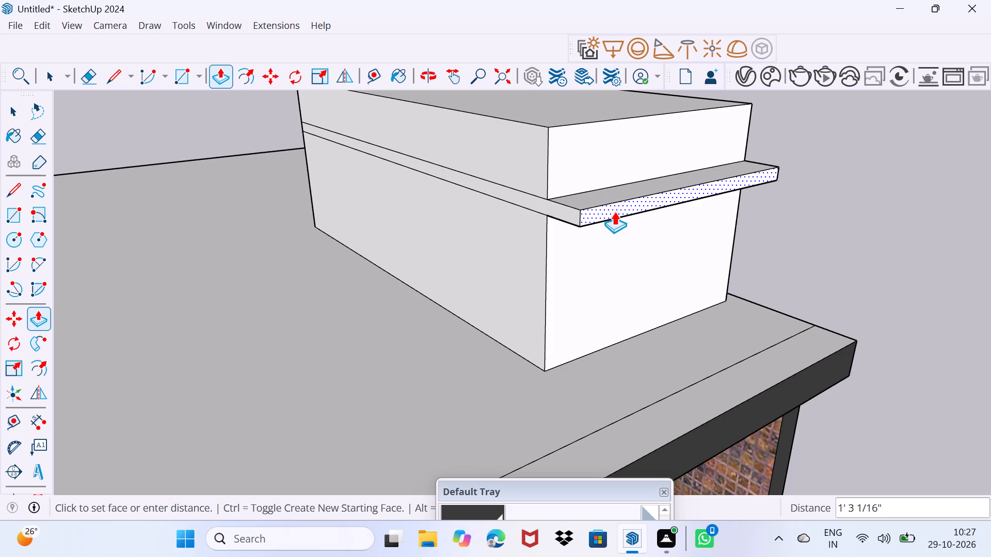
{"action": "key", "text": "3"}
{"action": "key", "text": "shift+quotedbl"}
{"action": "key", "text": "Return"}
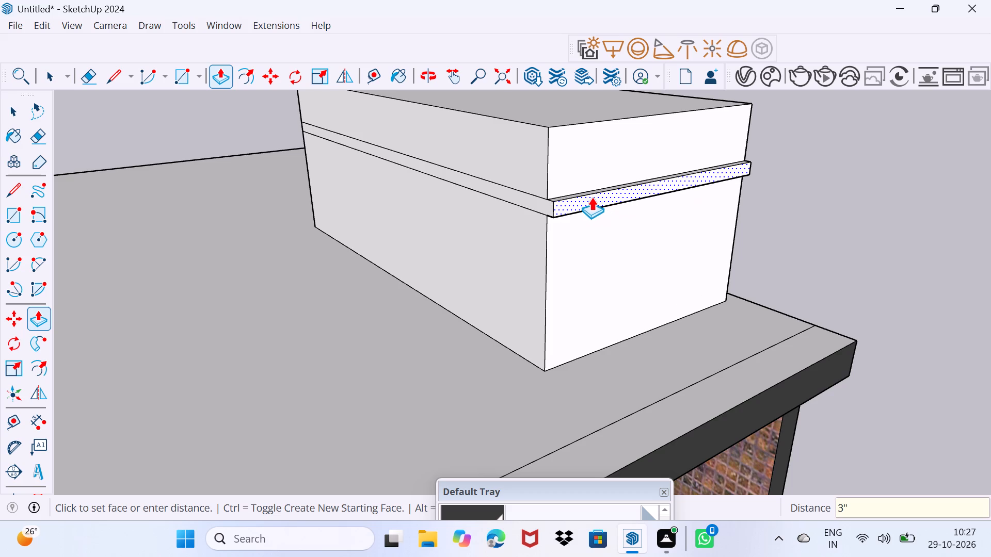
{"action": "left_click", "coordinate": [592, 196]}
{"action": "left_click", "coordinate": [608, 206]}
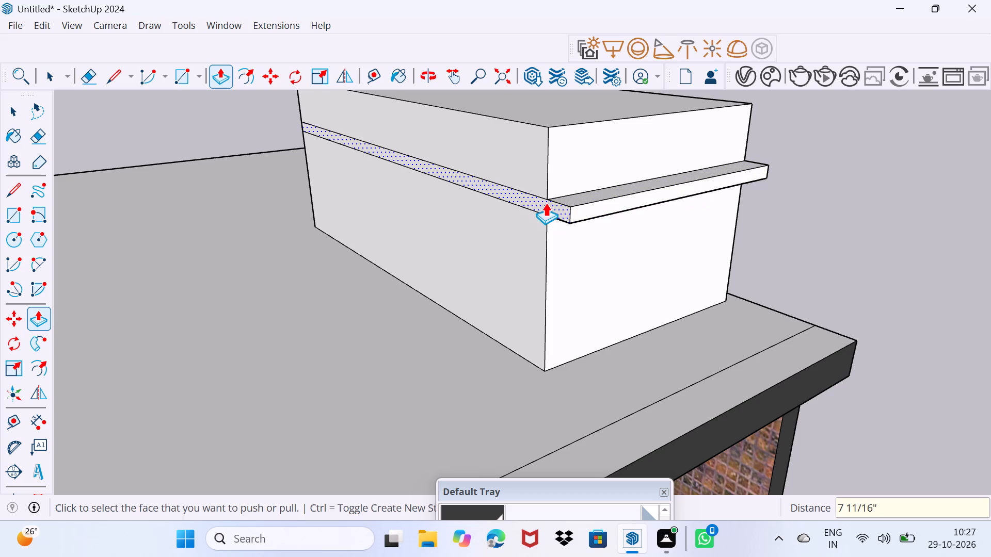
Pull the narrow strip on the long side out about 11 13/16", and extend the short-side strip slightly more.
{"action": "left_click", "coordinate": [546, 203]}
{"action": "left_click", "coordinate": [514, 205]}
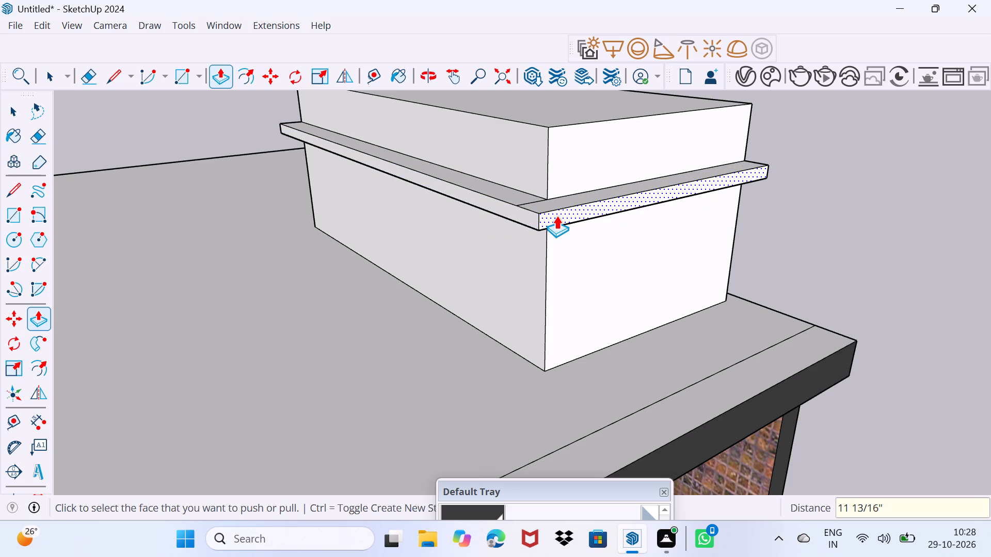
{"action": "left_click", "coordinate": [556, 216]}
{"action": "left_click", "coordinate": [563, 219]}
{"action": "key", "text": "space"}
Erase the leftover seam line across the ledge's top surface at the block's corner.
{"action": "scroll", "coordinate": [523, 182], "scroll_direction": "up", "scroll_amount": 6}
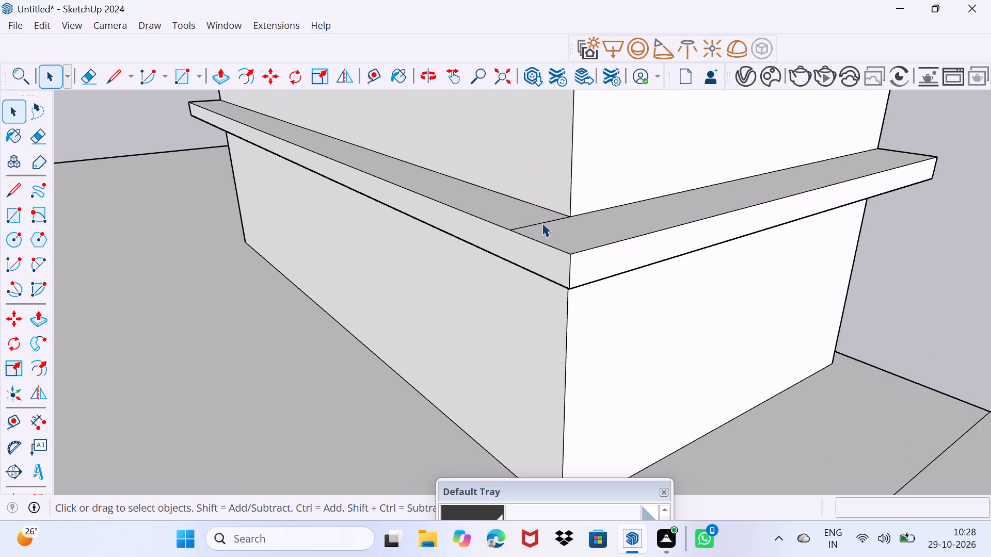
{"action": "key", "text": "e"}
{"action": "left_click", "coordinate": [542, 223]}
{"action": "scroll", "coordinate": [539, 218], "scroll_direction": "down", "scroll_amount": 4}
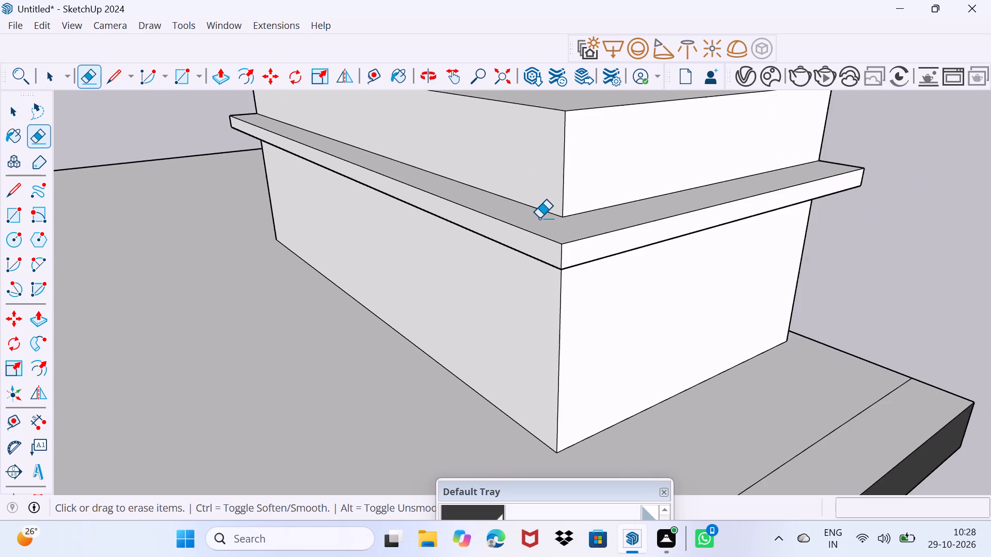
{"action": "key", "text": "space"}
Pull the block's top face up about 3 3/16" as a new starting face to form a thin cap.
{"action": "scroll", "coordinate": [539, 218], "scroll_direction": "down", "scroll_amount": 5}
{"action": "middle_click_drag", "start_coordinate": [539, 214], "coordinate": [542, 290], "text": "shift"}
{"action": "left_click", "coordinate": [546, 218]}
{"action": "key", "text": "p"}
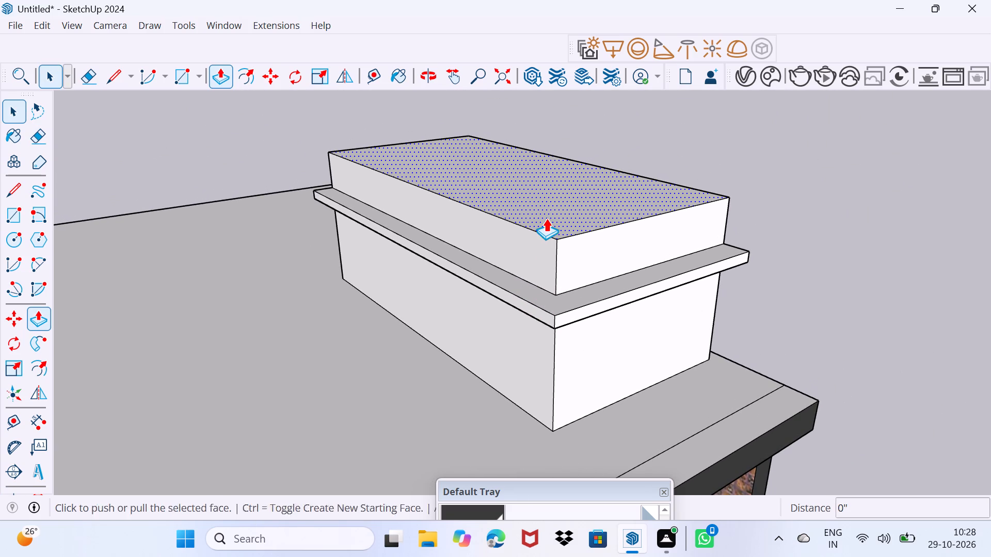
{"action": "left_click", "coordinate": [546, 218]}
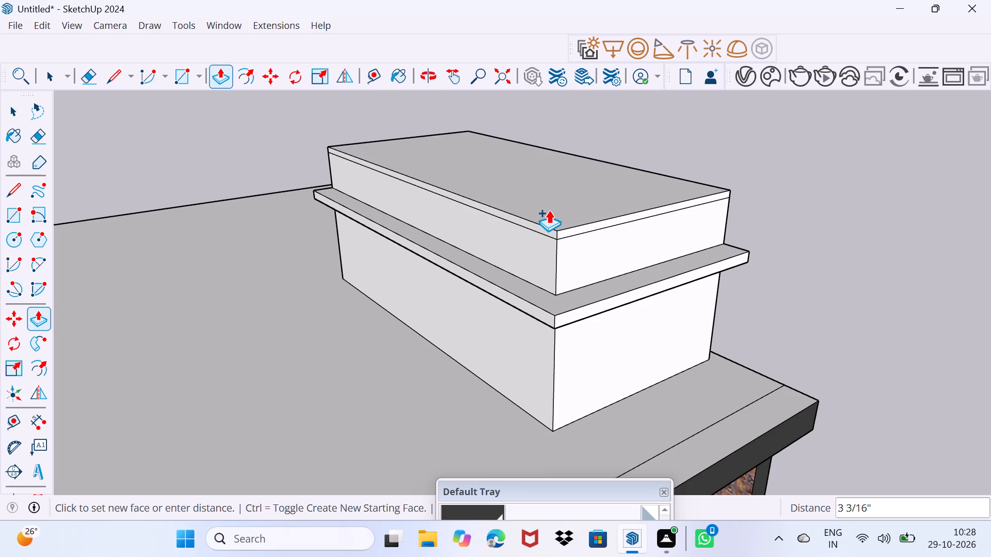
{"action": "left_click", "coordinate": [549, 210]}
{"action": "key", "text": "space"}
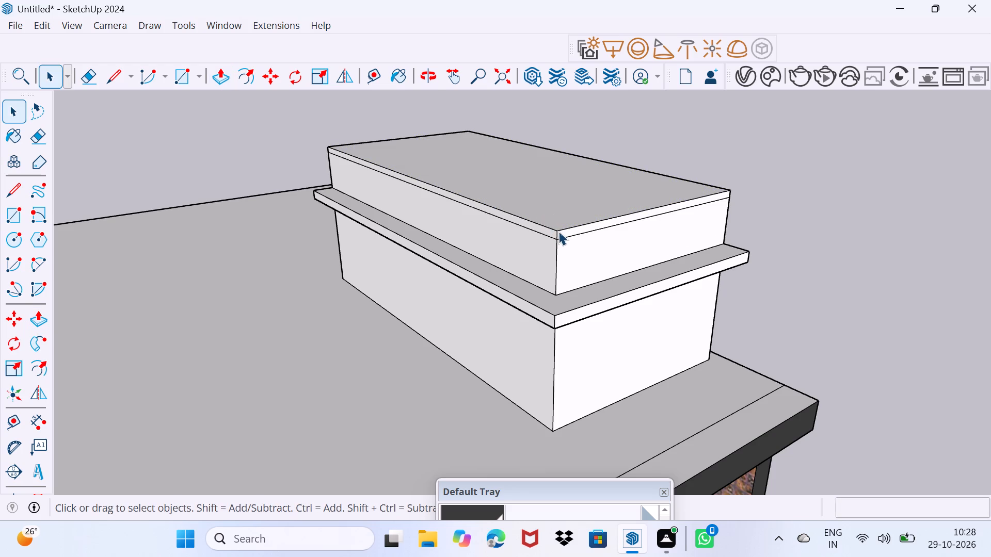
Pull the cap's short-side strip out about 1 13/16" and its long-side strip out slightly to form an overhang.
{"action": "scroll", "coordinate": [561, 232], "scroll_direction": "up", "scroll_amount": 4}
{"action": "left_click", "coordinate": [563, 232]}
{"action": "left_click_drag", "start_coordinate": [566, 235], "coordinate": [569, 229]}
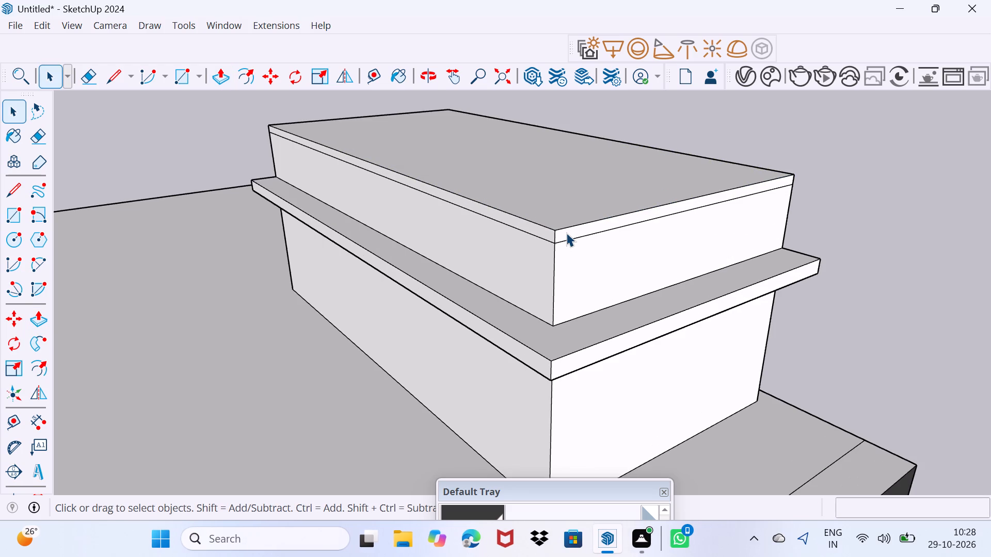
{"action": "left_click", "coordinate": [566, 233]}
{"action": "key", "text": "p"}
{"action": "left_click", "coordinate": [566, 233]}
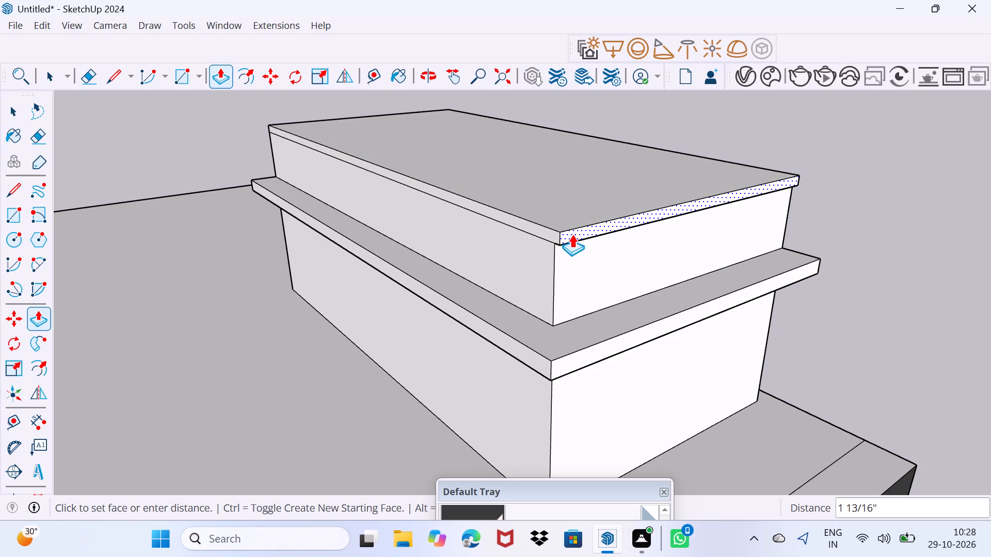
{"action": "left_click", "coordinate": [572, 234]}
{"action": "key", "text": "Escape"}
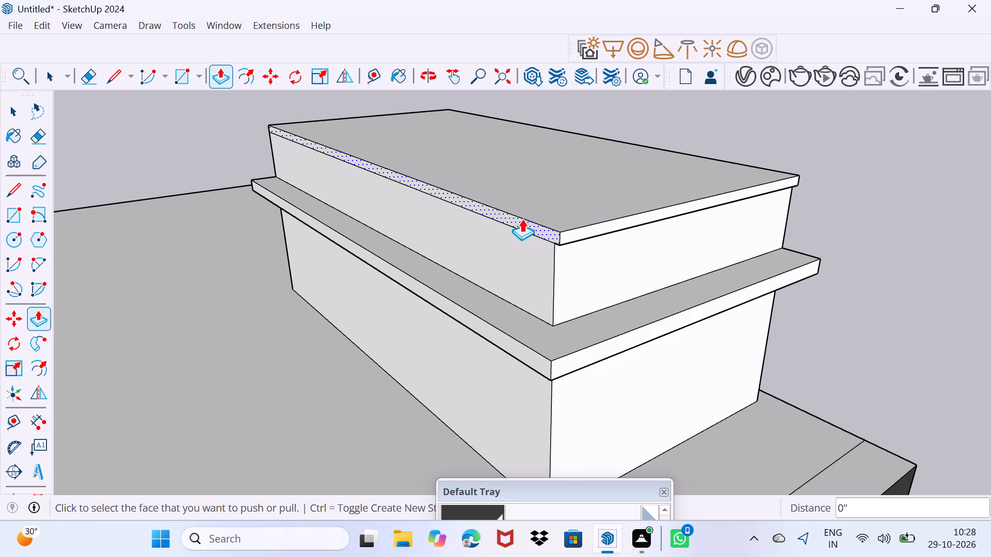
{"action": "left_click", "coordinate": [521, 219]}
{"action": "left_click", "coordinate": [513, 223]}
{"action": "key", "text": "space"}
{"action": "left_click_drag", "start_coordinate": [500, 267], "coordinate": [542, 222]}
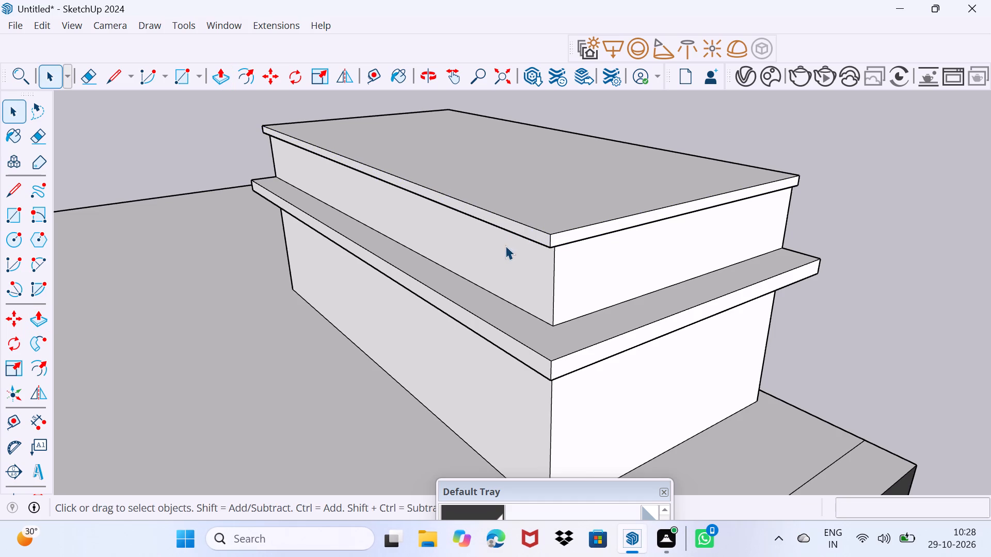
Erase the leftover seam line on the underside of the top cap's overhang at the block's corner.
{"action": "middle_click_drag", "start_coordinate": [505, 245], "coordinate": [501, 136]}
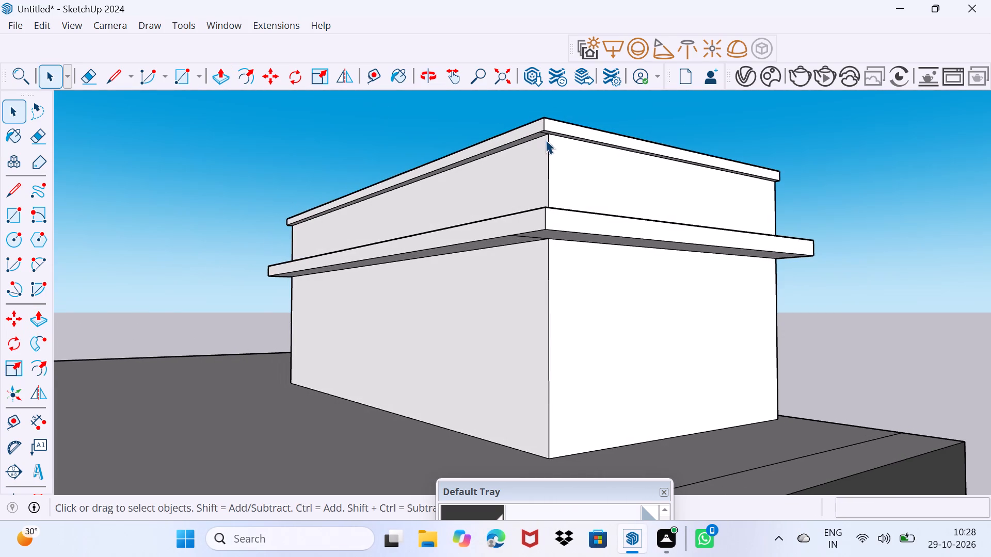
{"action": "scroll", "coordinate": [593, 135], "scroll_direction": "up", "scroll_amount": 7}
{"action": "middle_click_drag", "start_coordinate": [540, 159], "coordinate": [549, 141]}
{"action": "scroll", "coordinate": [521, 146], "scroll_direction": "up", "scroll_amount": 4}
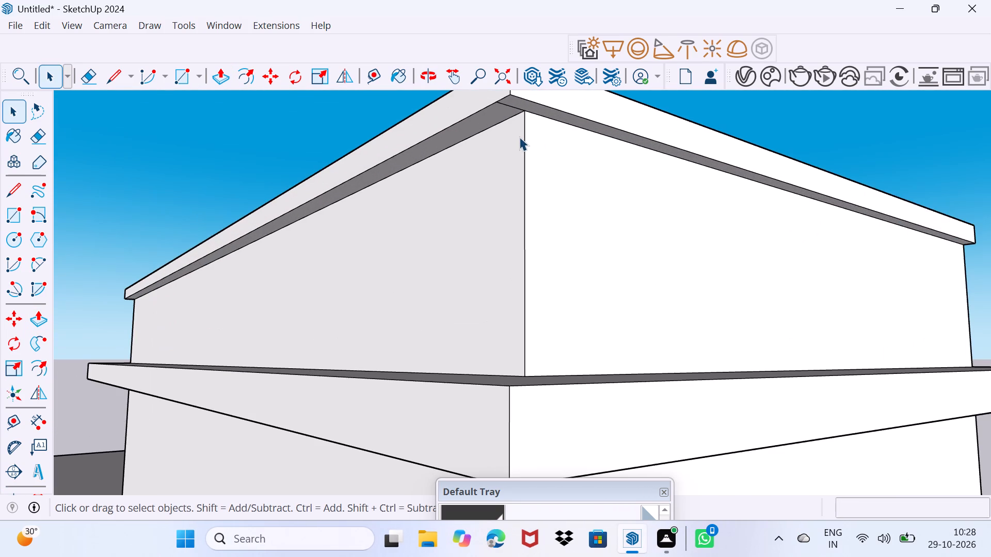
{"action": "key", "text": "e"}
{"action": "left_click", "coordinate": [514, 105]}
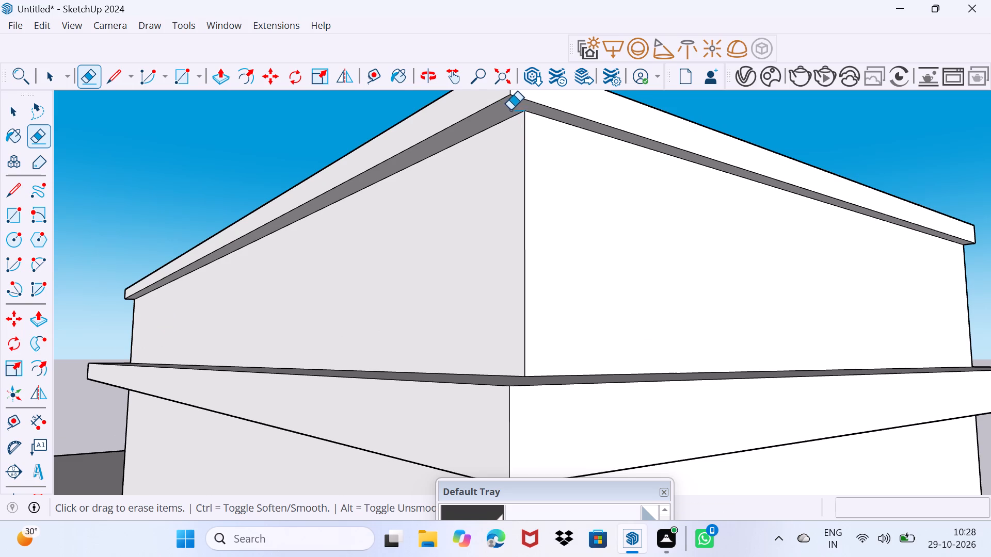
{"action": "scroll", "coordinate": [509, 112], "scroll_direction": "down", "scroll_amount": 7}
Draw two vertical 5" lines across the lower ledge's outer face on the block's short side.
{"action": "middle_click_drag", "start_coordinate": [482, 153], "coordinate": [500, 231]}
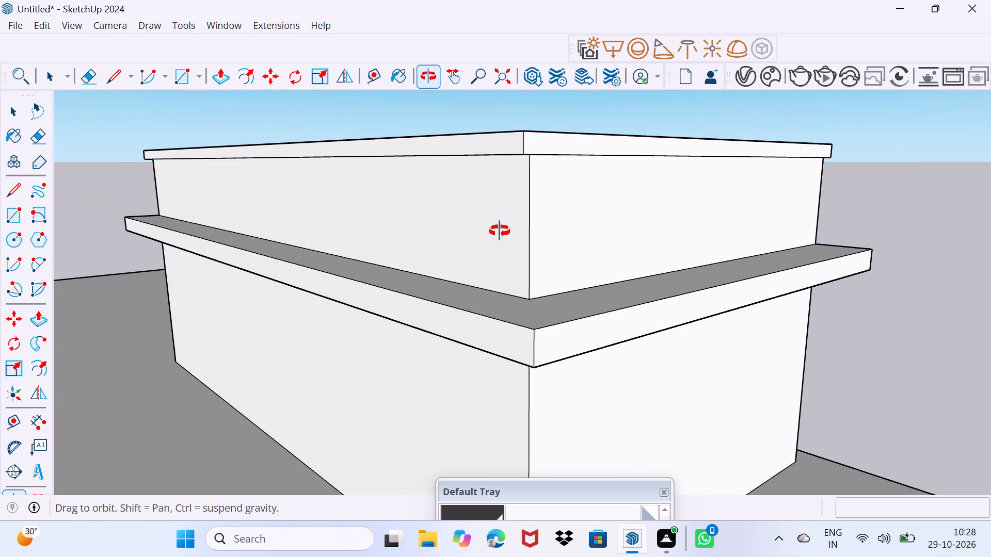
{"action": "middle_click_drag", "start_coordinate": [500, 231], "coordinate": [414, 218]}
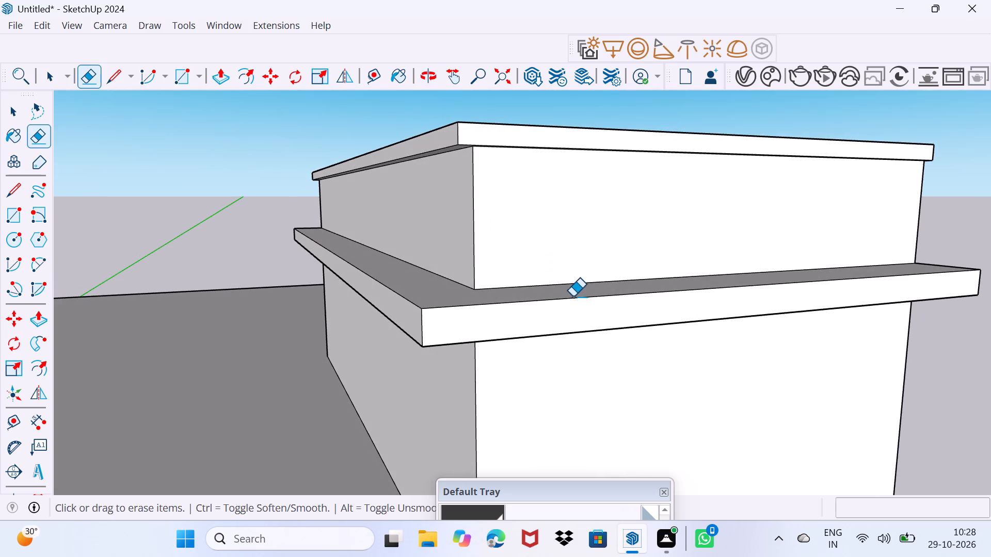
{"action": "key", "text": "space"}
{"action": "key", "text": "l"}
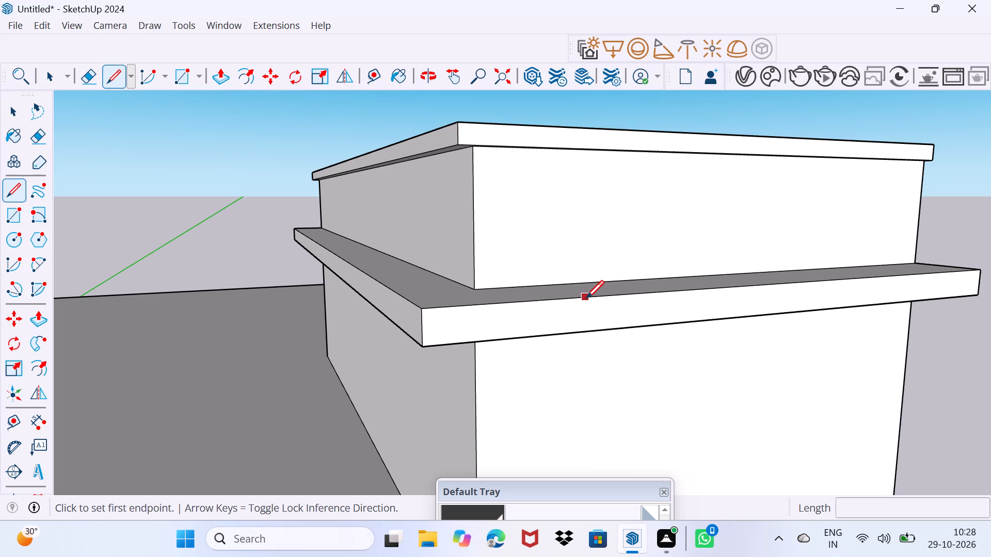
{"action": "left_click", "coordinate": [583, 301]}
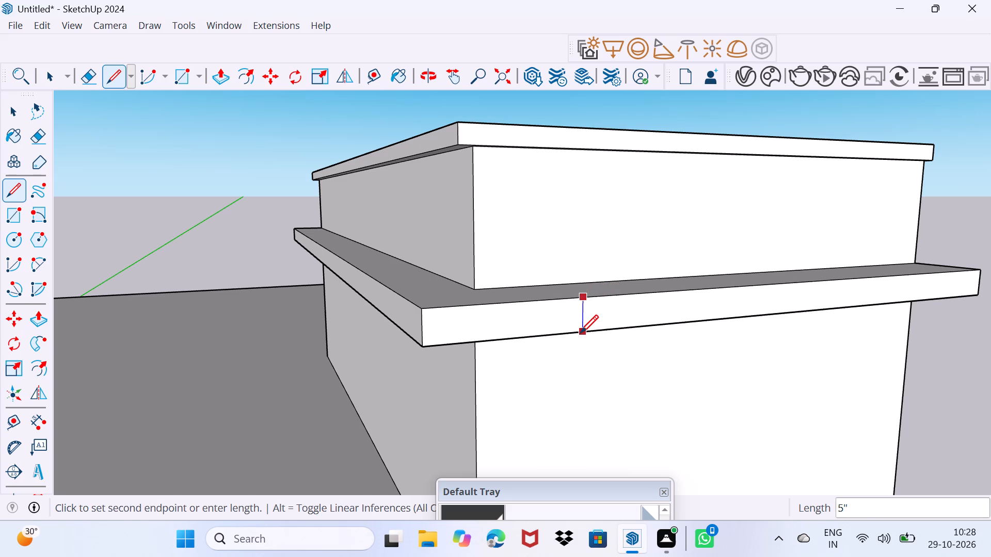
{"action": "left_click", "coordinate": [580, 333]}
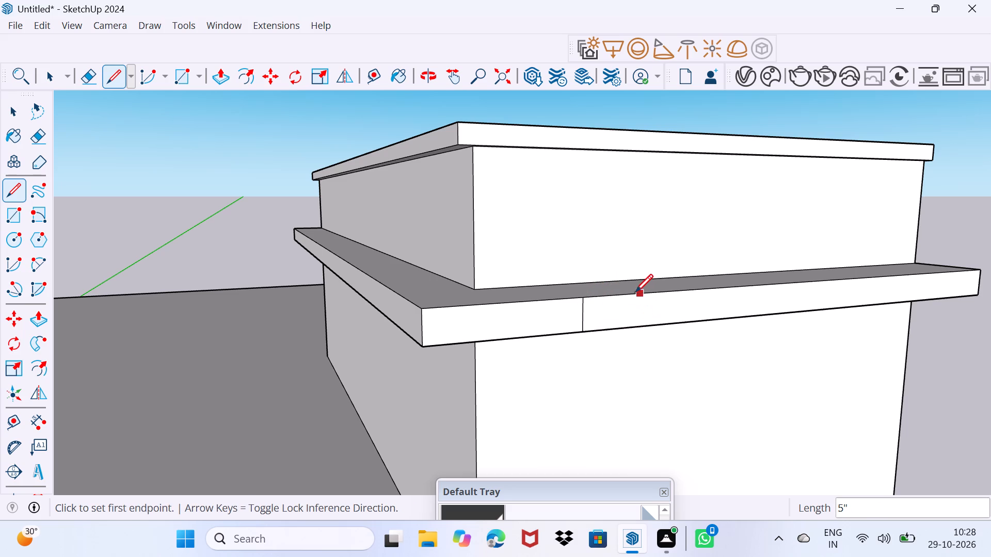
{"action": "left_click", "coordinate": [661, 294]}
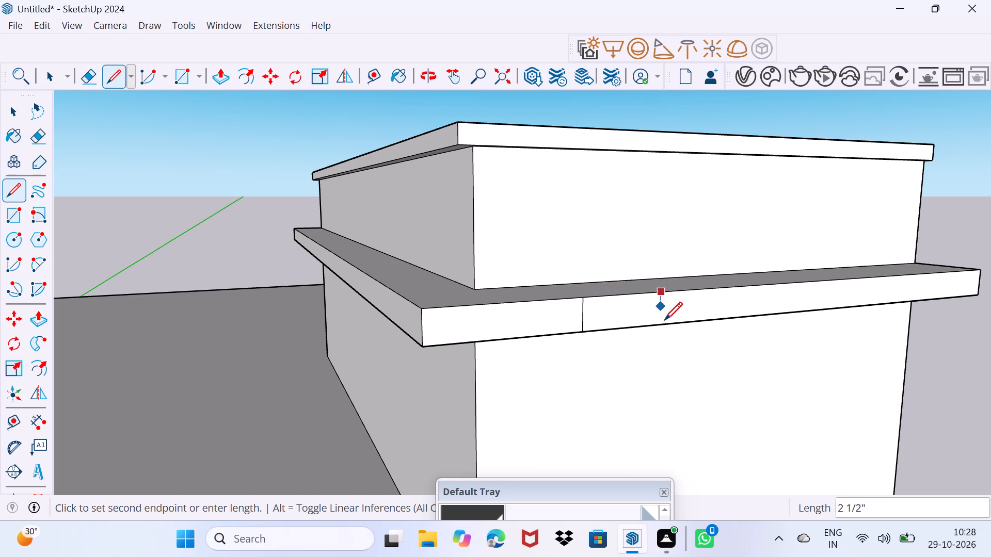
{"action": "left_click", "coordinate": [664, 327]}
{"action": "key", "text": "space"}
Push the ledge section between the two vertical lines back about 1' 1 9/16" to open a gap in the ledge.
{"action": "left_click", "coordinate": [615, 318]}
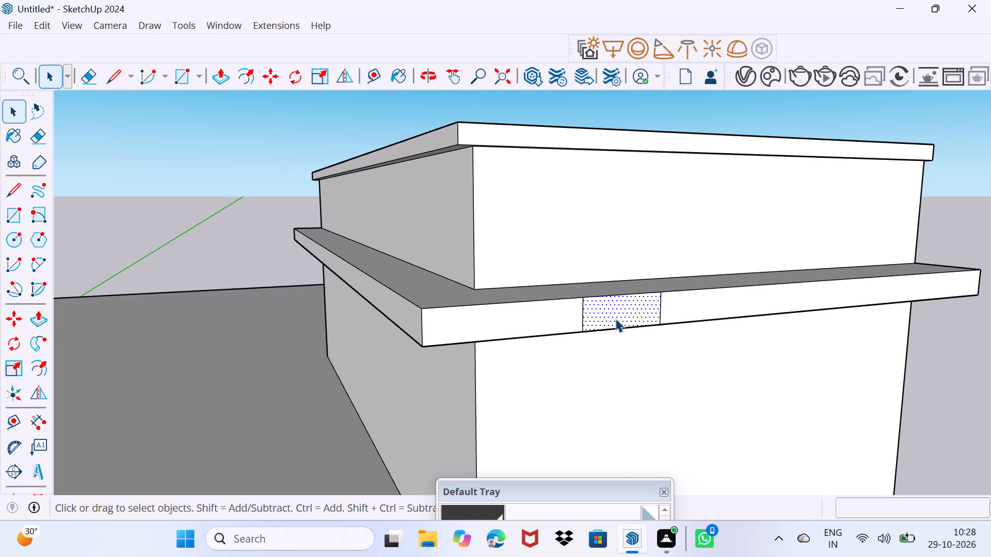
{"action": "key", "text": "p"}
{"action": "left_click", "coordinate": [615, 318]}
{"action": "left_click", "coordinate": [609, 252]}
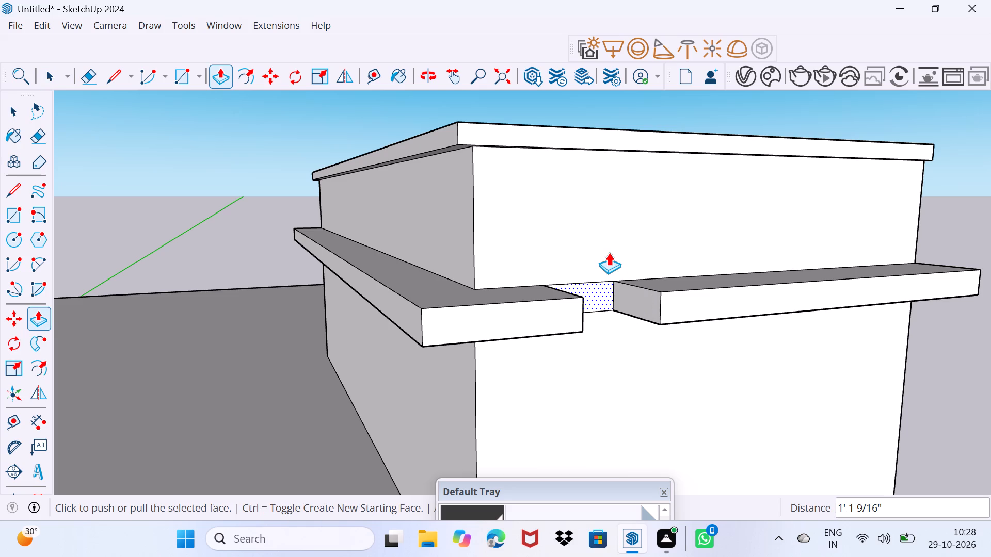
{"action": "key", "text": "space"}
{"action": "left_click_drag", "start_coordinate": [591, 271], "coordinate": [602, 224]}
Erase the leftover seam line on the underside of the projecting ledge at the block's corner.
{"action": "middle_click_drag", "start_coordinate": [609, 226], "coordinate": [582, 226]}
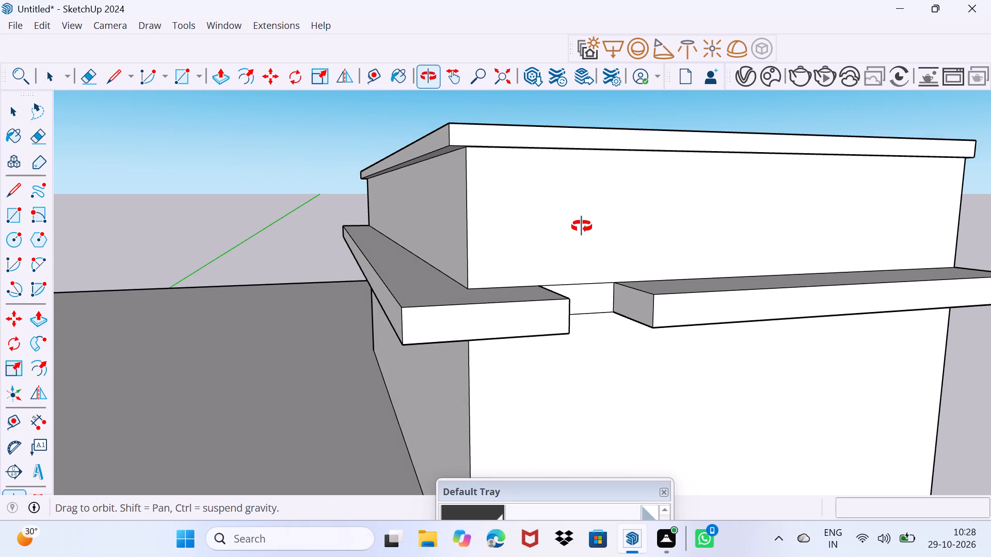
{"action": "middle_click_drag", "start_coordinate": [582, 226], "coordinate": [581, 224]}
{"action": "middle_click_drag", "start_coordinate": [581, 224], "coordinate": [641, 203]}
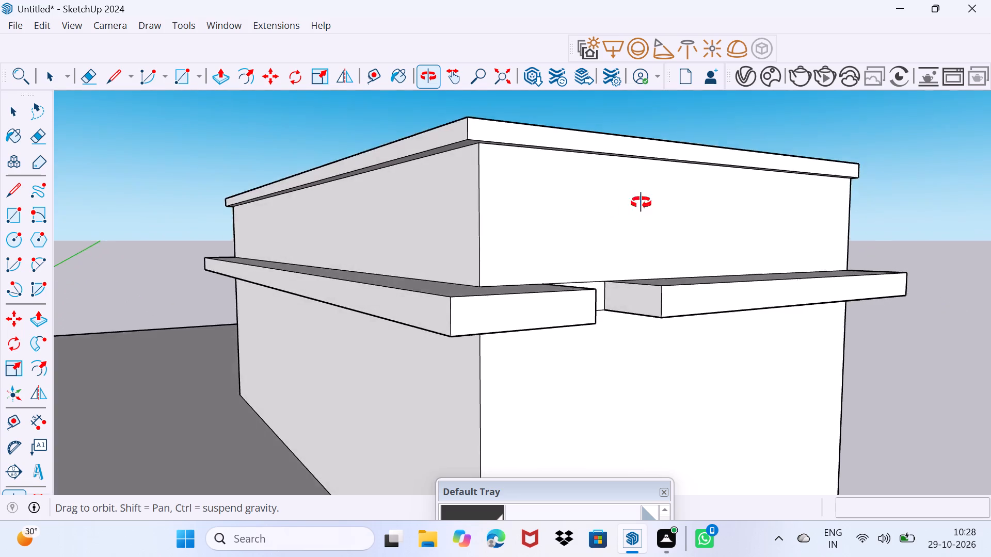
{"action": "middle_click_drag", "start_coordinate": [641, 203], "coordinate": [571, 97]}
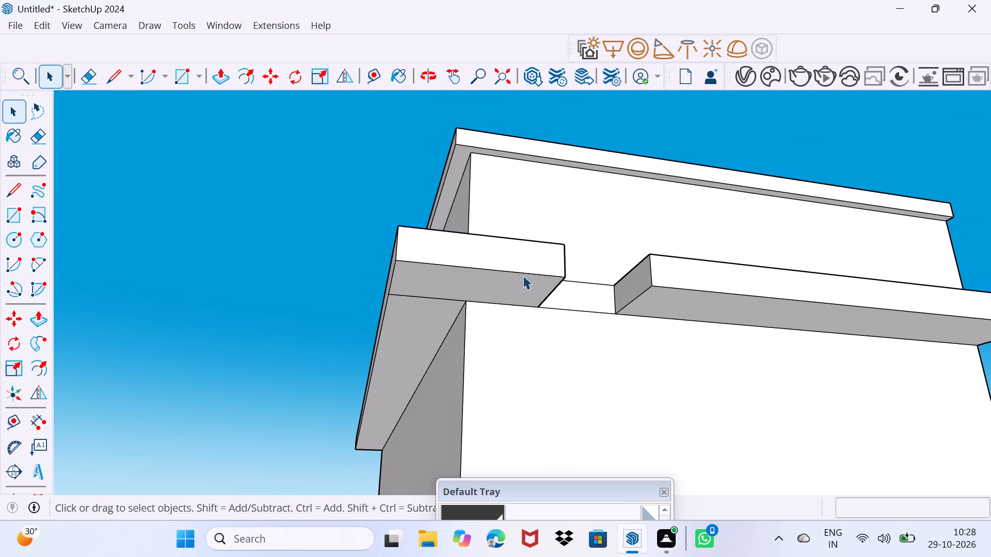
{"action": "scroll", "coordinate": [445, 312], "scroll_direction": "up", "scroll_amount": 2}
{"action": "key", "text": "e"}
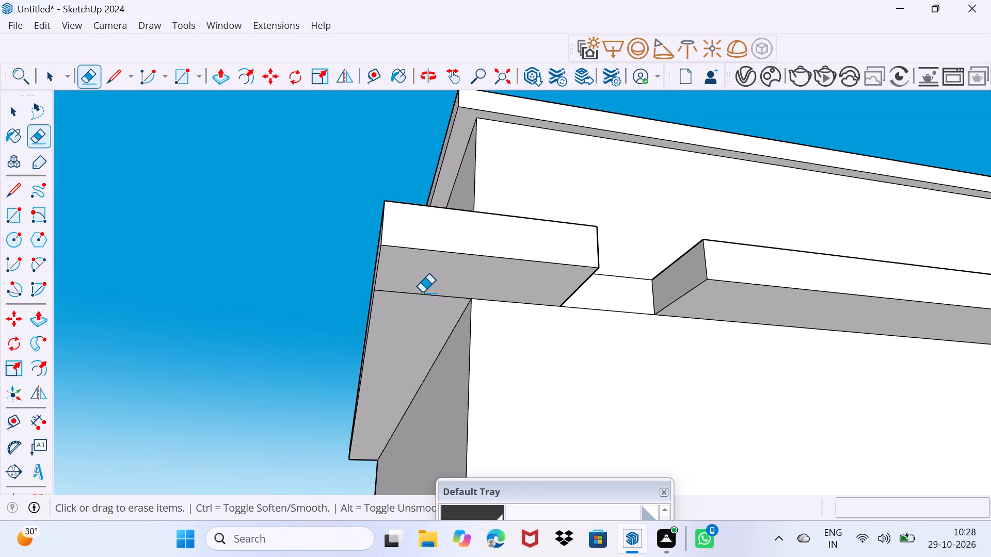
{"action": "left_click", "coordinate": [422, 292]}
{"action": "key", "text": "space"}
{"action": "type", "text": "l"}
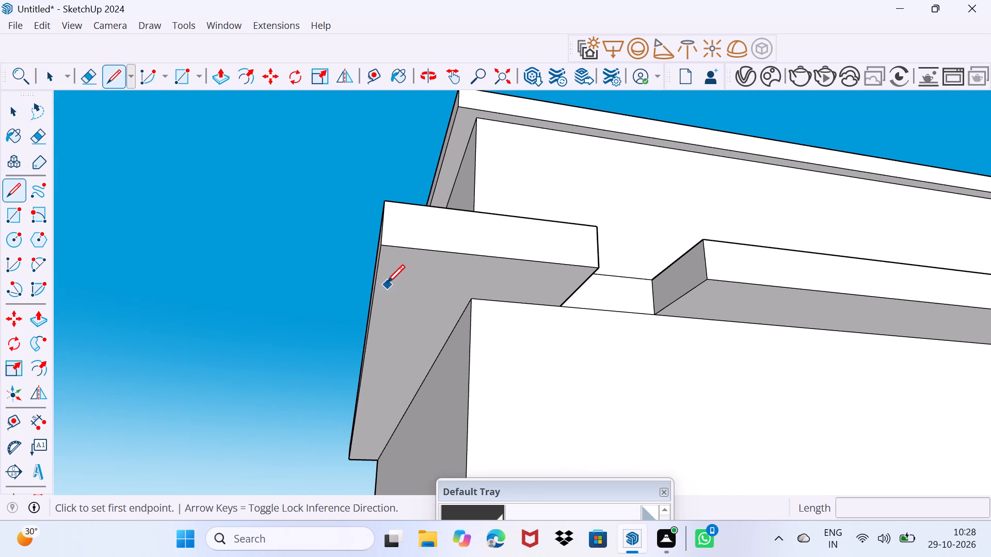
{"action": "key", "text": "space"}
Copy the long ledge section's underside edge beside the gap to the section's far end and divide the span into 3 equal parts.
{"action": "middle_click_drag", "start_coordinate": [558, 298], "coordinate": [514, 263]}
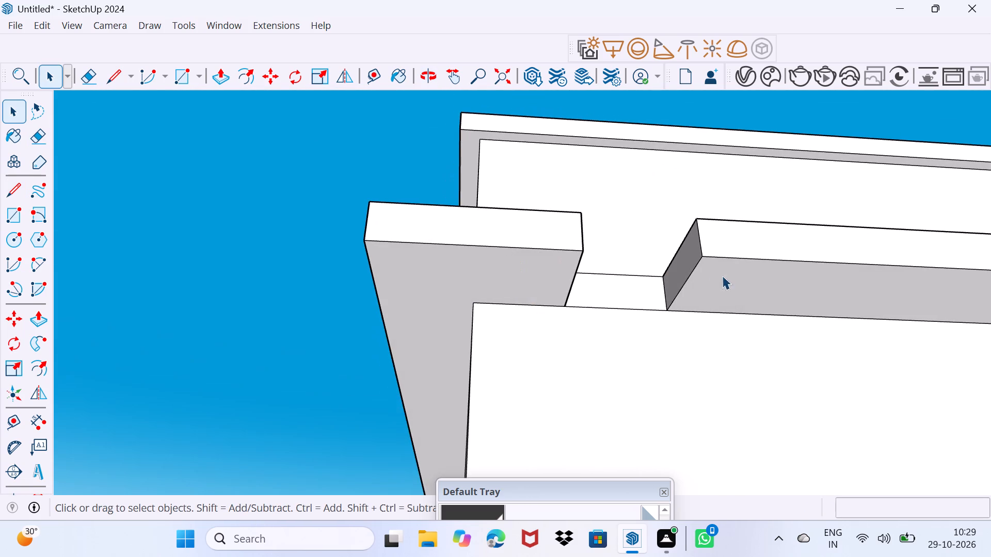
{"action": "left_click", "coordinate": [683, 283]}
{"action": "key", "text": "m"}
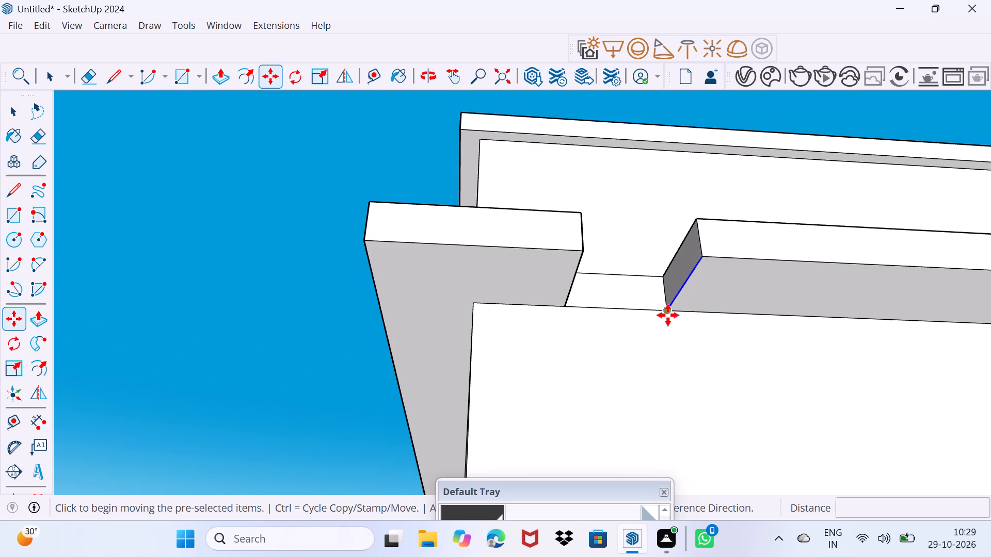
{"action": "left_click", "coordinate": [666, 314]}
{"action": "scroll", "coordinate": [753, 320], "scroll_direction": "down", "scroll_amount": 6}
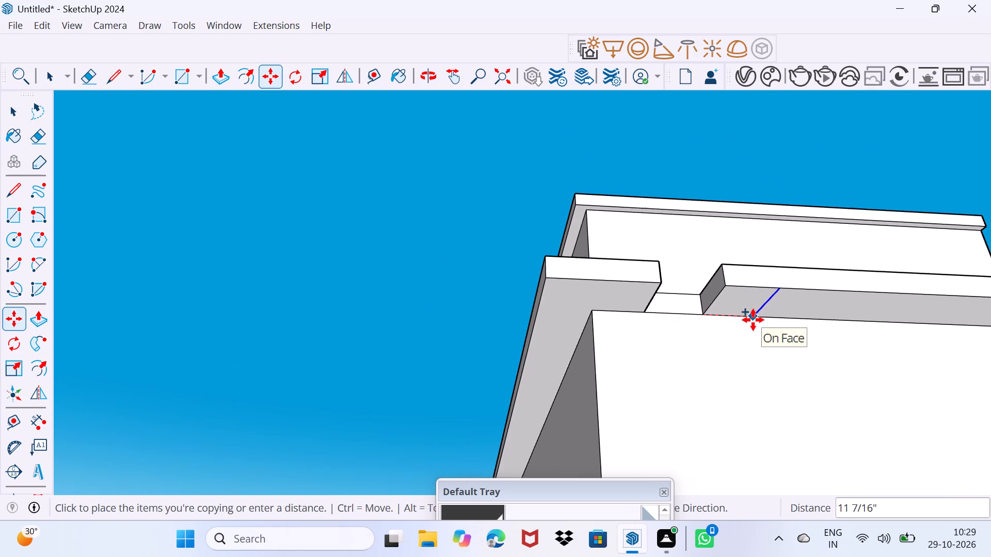
{"action": "middle_click_drag", "start_coordinate": [789, 324], "coordinate": [428, 301], "text": "shift"}
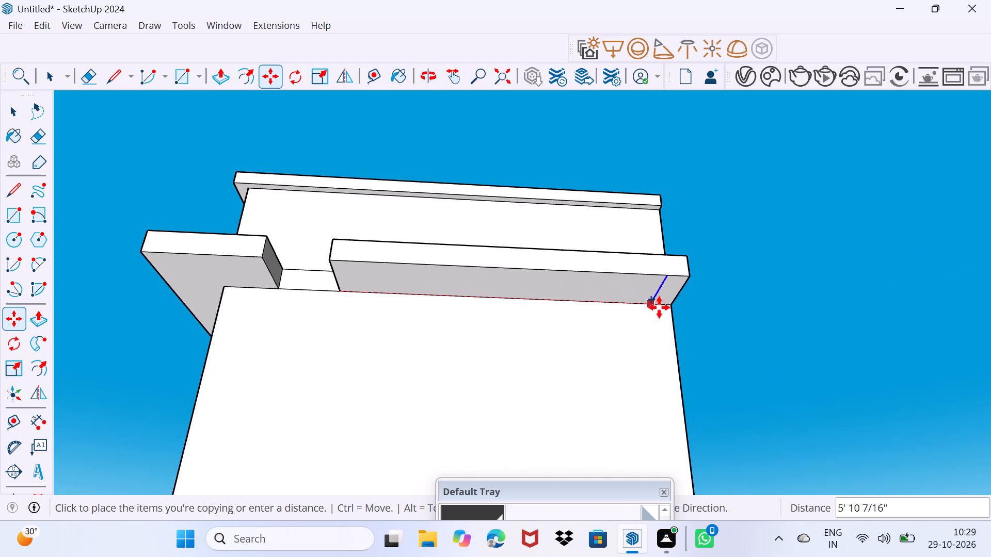
{"action": "left_click", "coordinate": [669, 308]}
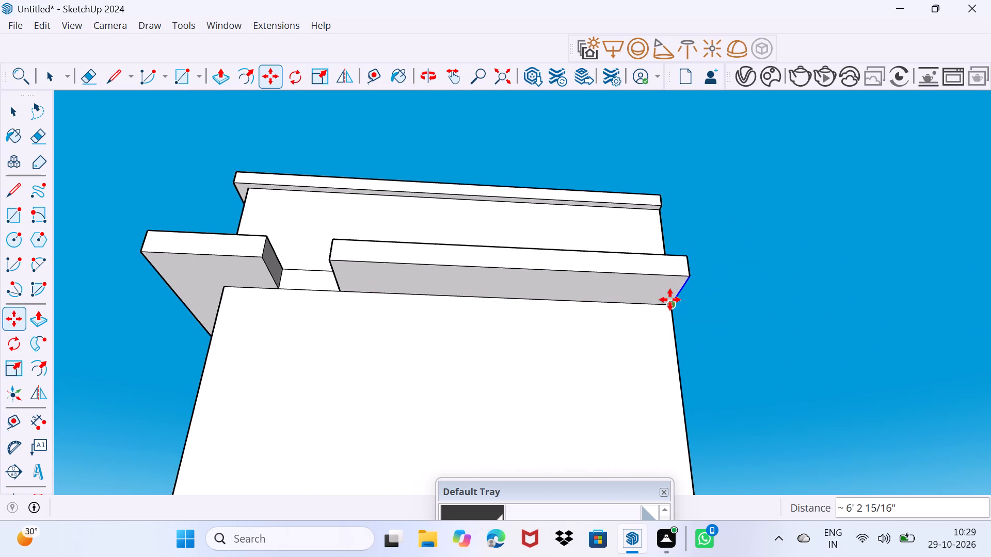
{"action": "key", "text": "slash"}
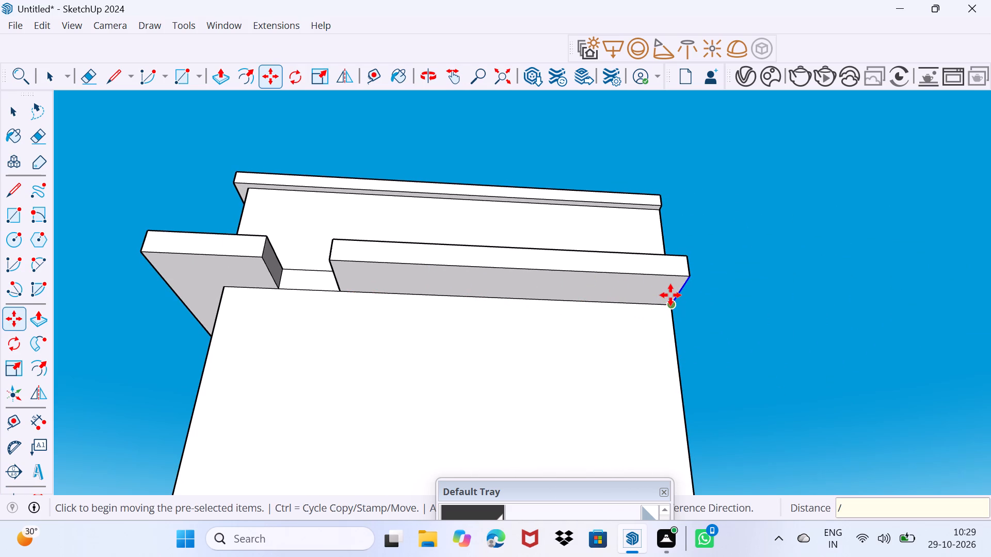
{"action": "key", "text": "3"}
{"action": "key", "text": "Return"}
{"action": "key", "text": "space"}
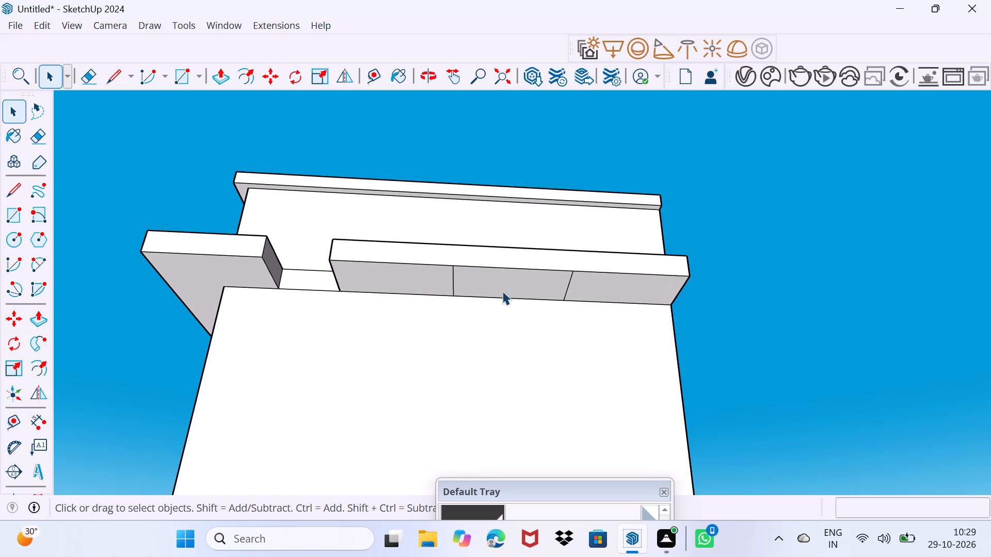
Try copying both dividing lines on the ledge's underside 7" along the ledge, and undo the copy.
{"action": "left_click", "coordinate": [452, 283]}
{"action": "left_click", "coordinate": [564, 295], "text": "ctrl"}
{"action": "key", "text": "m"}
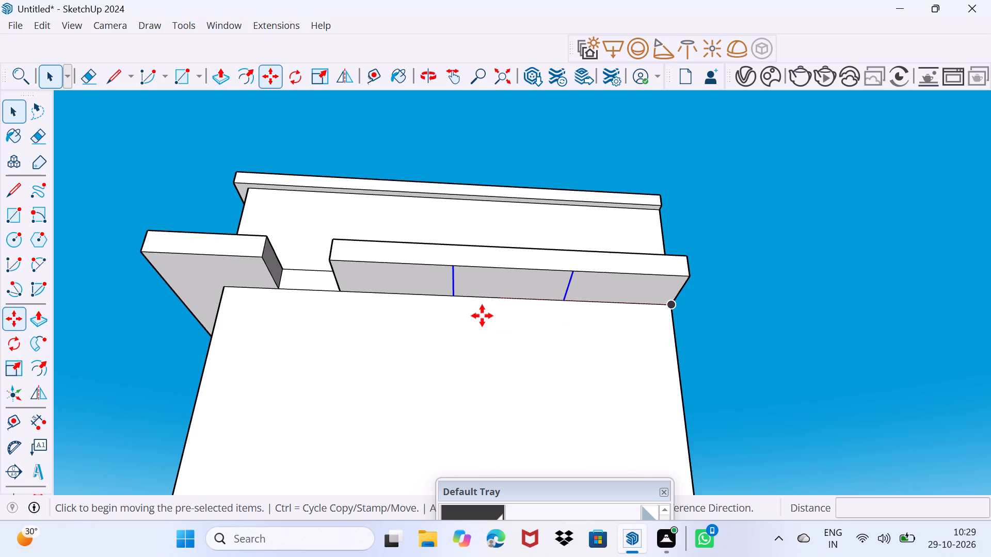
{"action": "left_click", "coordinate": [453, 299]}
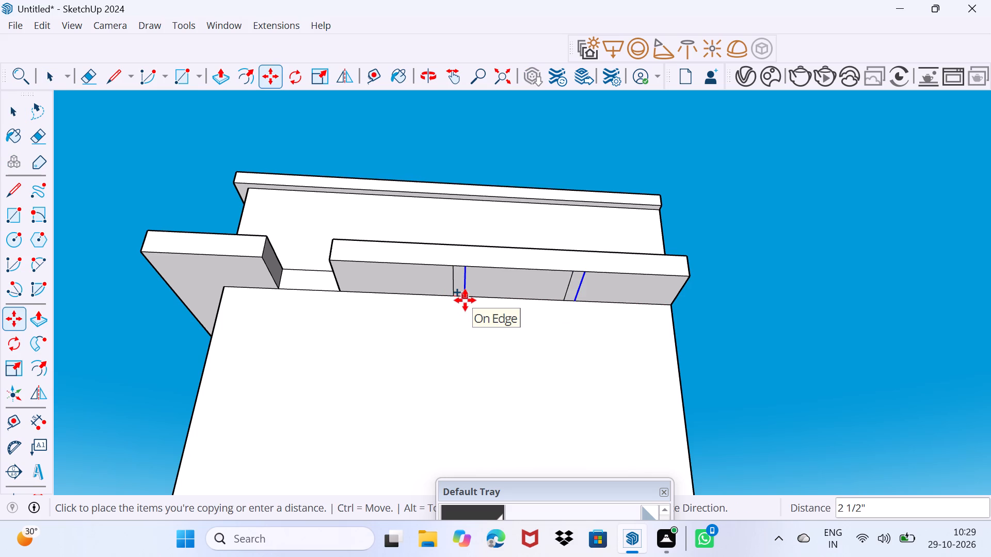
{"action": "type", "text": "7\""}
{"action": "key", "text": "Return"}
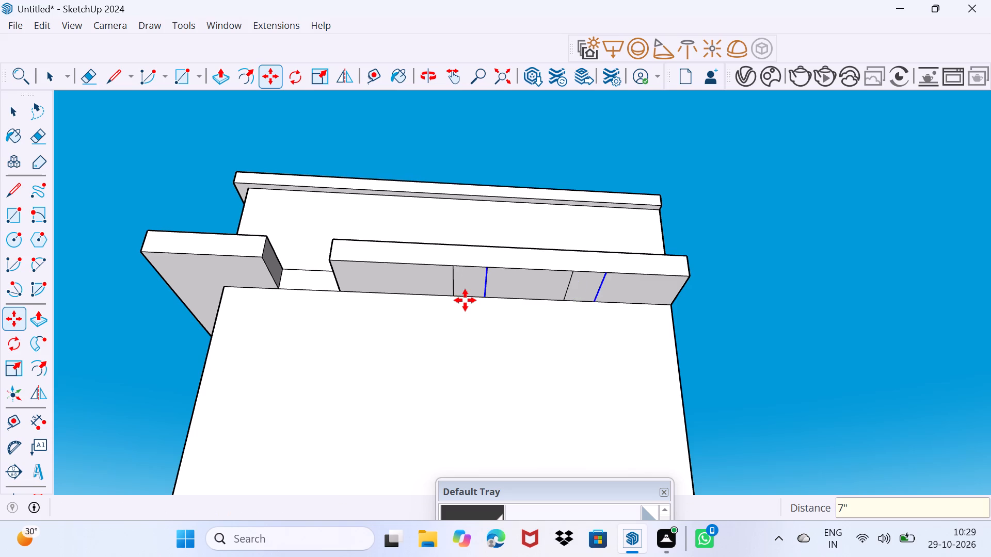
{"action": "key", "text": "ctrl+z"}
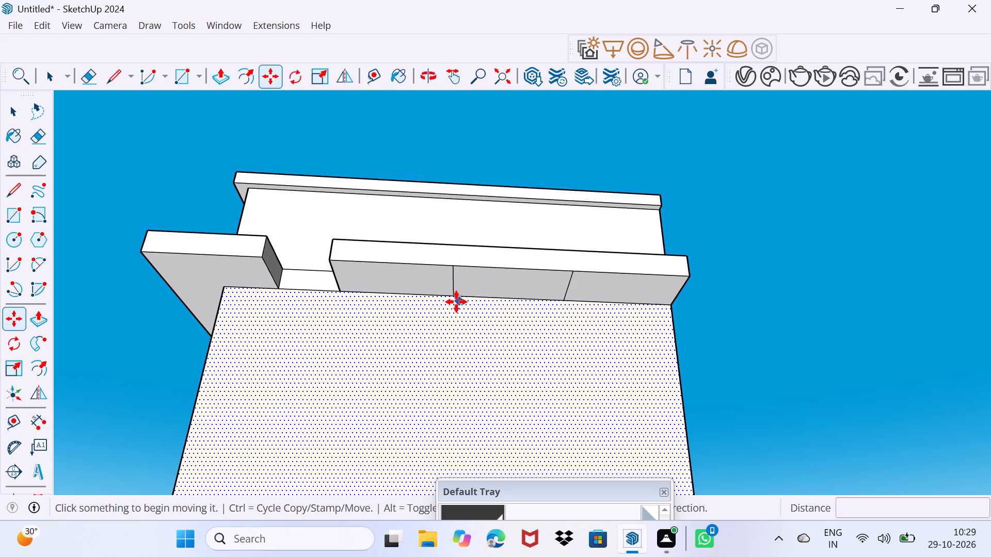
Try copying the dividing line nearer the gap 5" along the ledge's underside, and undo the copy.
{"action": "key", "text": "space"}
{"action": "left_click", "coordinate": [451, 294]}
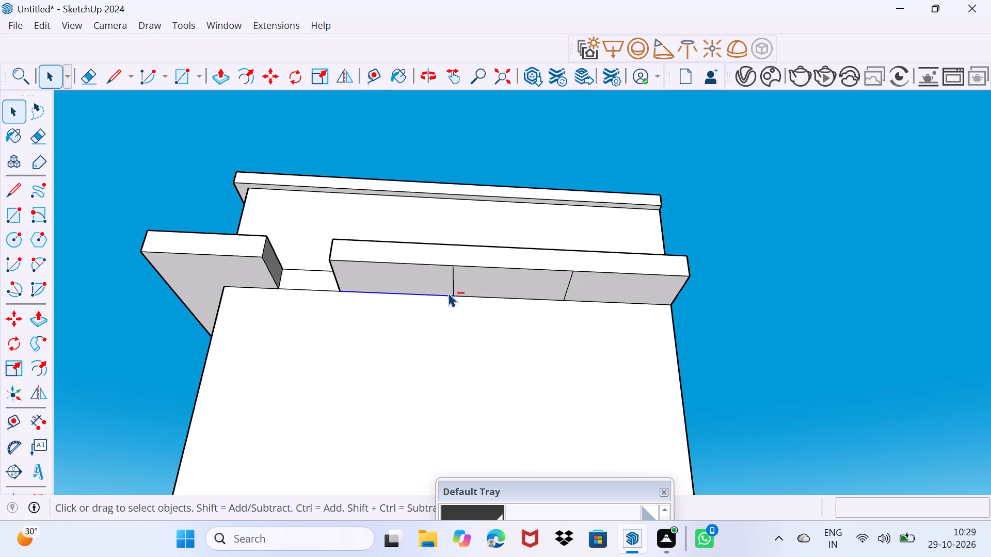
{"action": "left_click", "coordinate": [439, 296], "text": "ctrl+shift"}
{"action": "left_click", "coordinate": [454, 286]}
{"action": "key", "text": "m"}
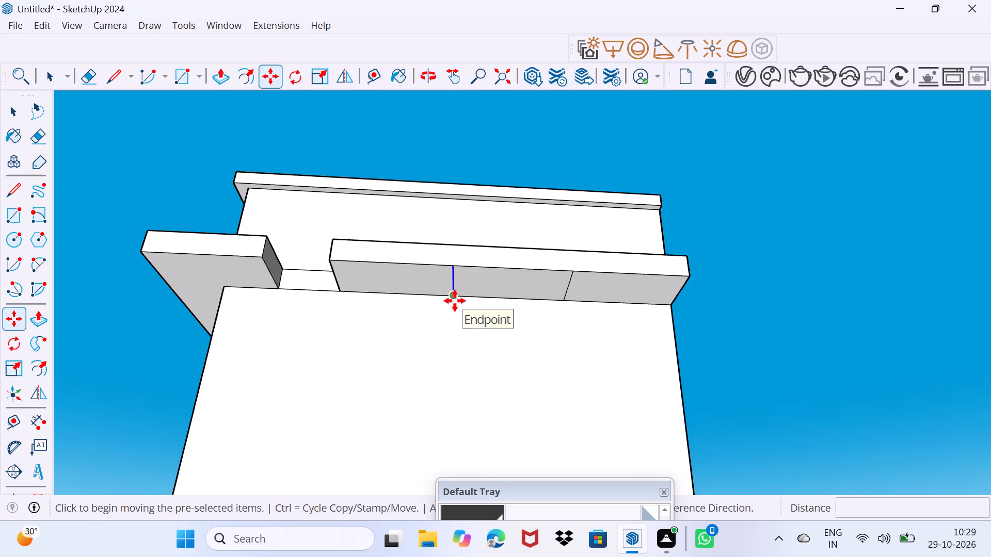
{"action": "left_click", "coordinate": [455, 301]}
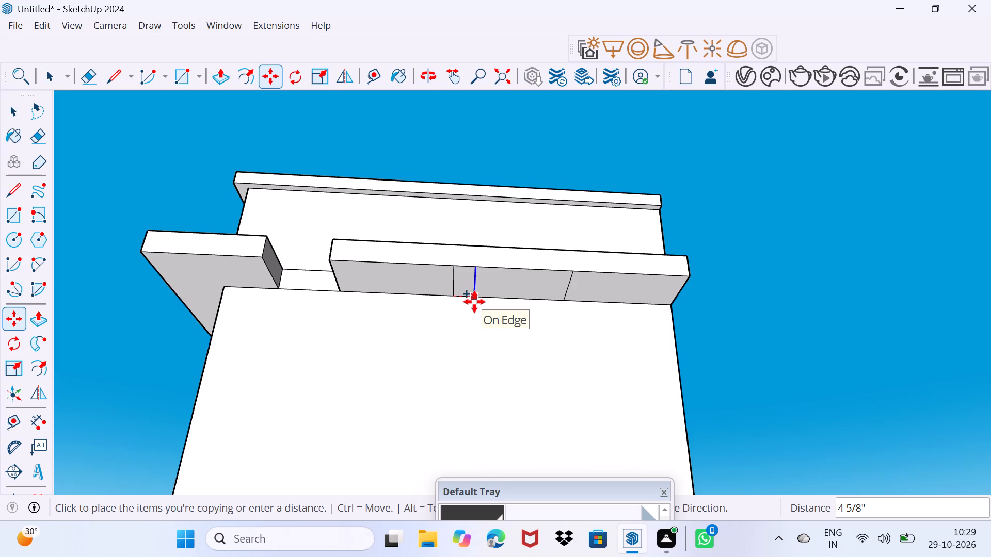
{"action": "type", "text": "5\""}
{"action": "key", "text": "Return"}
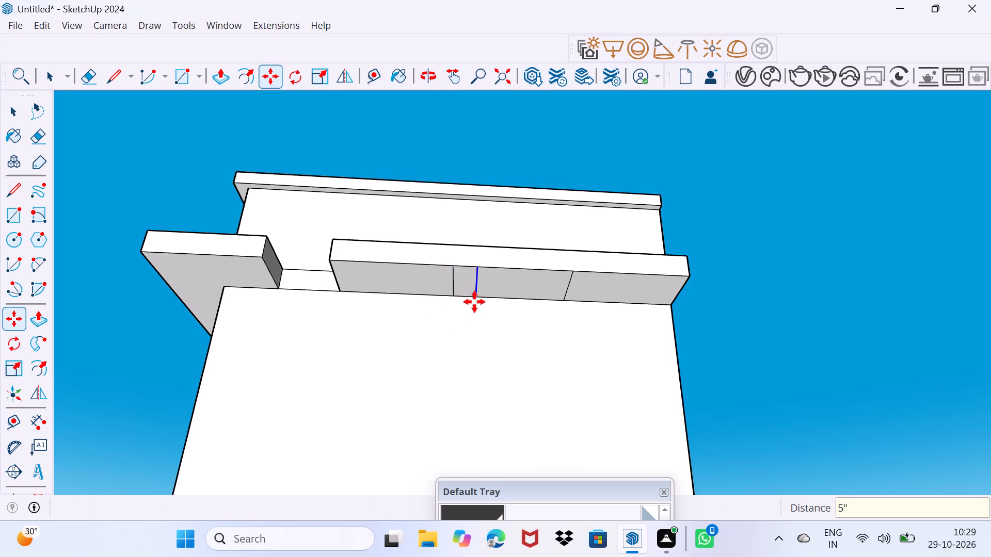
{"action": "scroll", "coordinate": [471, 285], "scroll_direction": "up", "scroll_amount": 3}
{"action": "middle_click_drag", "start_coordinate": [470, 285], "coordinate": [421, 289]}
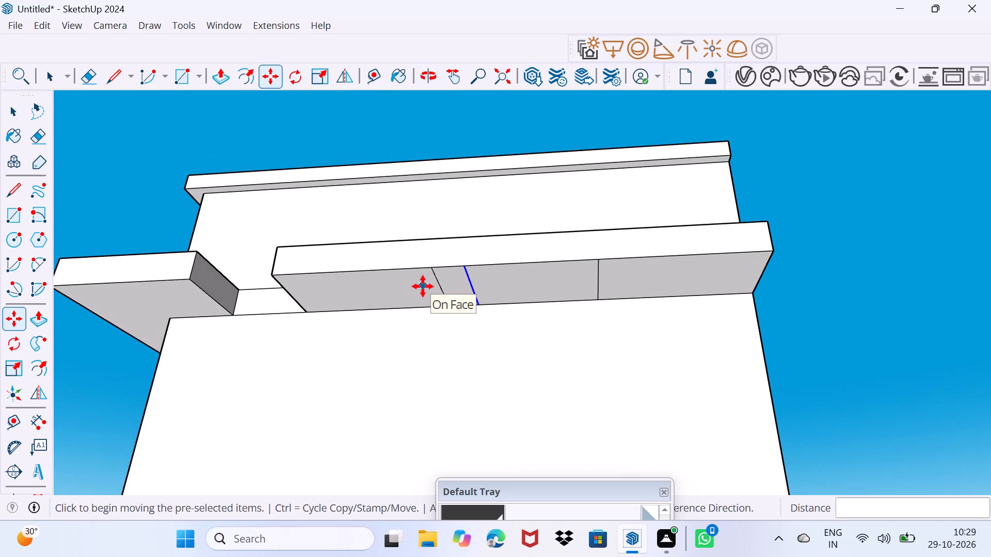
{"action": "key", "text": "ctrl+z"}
Copy the two dividing lines about 2 9/16" and 3 1/16" along the ledge's underside to outline two narrow strips.
{"action": "left_click", "coordinate": [448, 297]}
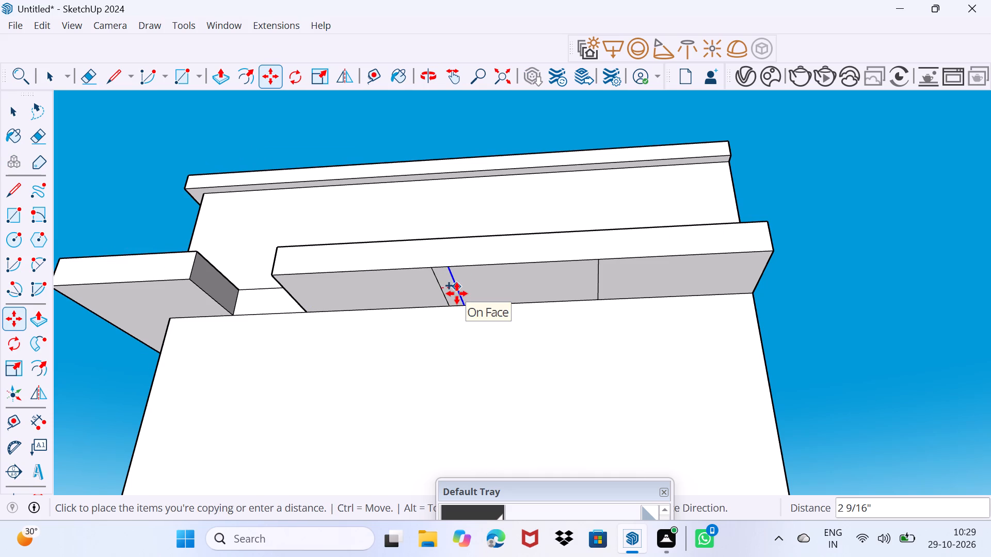
{"action": "left_click", "coordinate": [457, 293]}
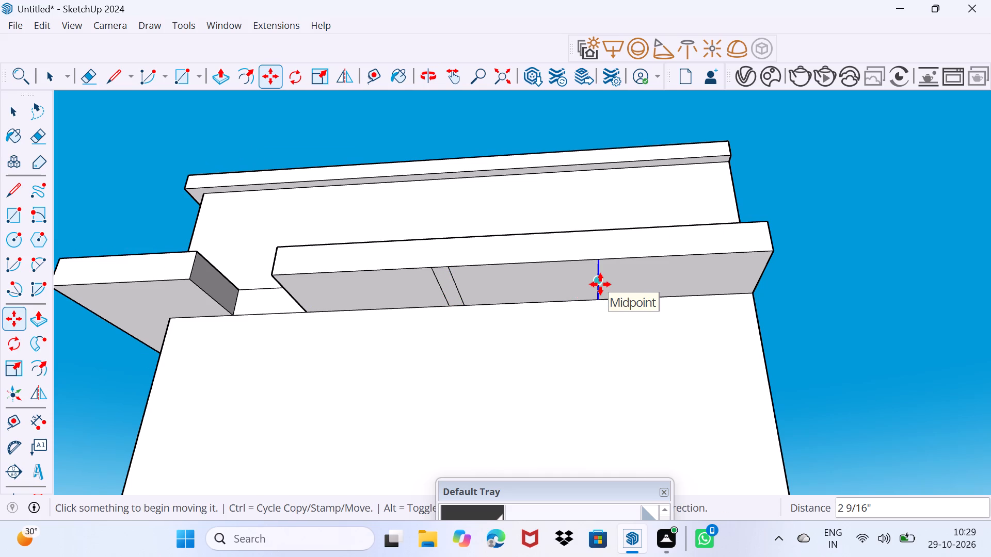
{"action": "left_click", "coordinate": [600, 284]}
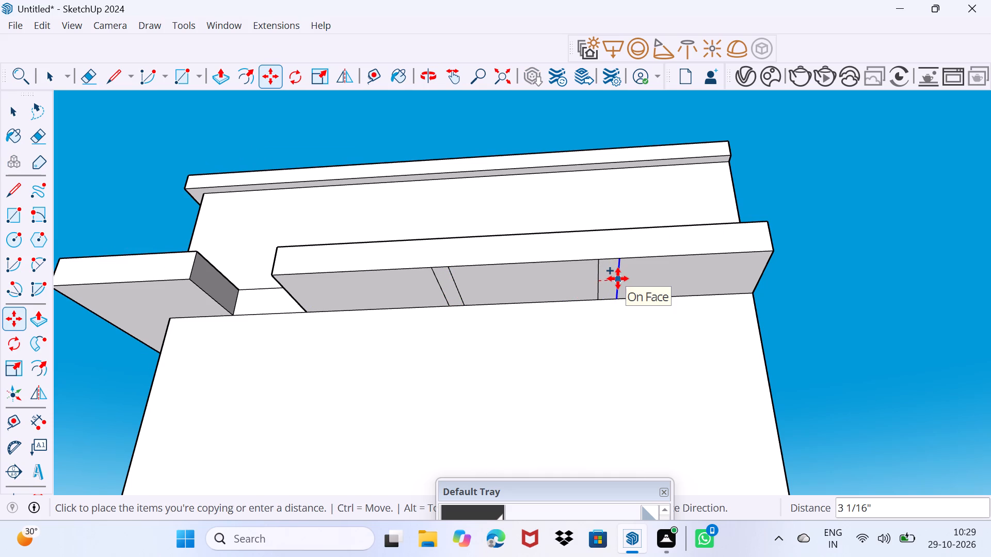
{"action": "left_click", "coordinate": [618, 278]}
{"action": "key", "text": "space"}
{"action": "left_click_drag", "start_coordinate": [493, 313], "coordinate": [506, 280]}
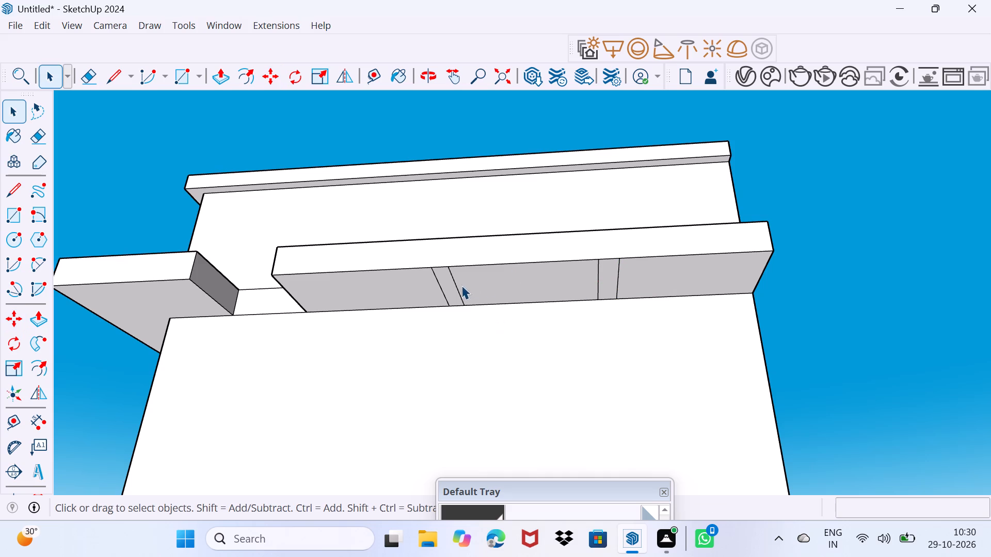
Push the two narrow strips on the ledge's underside slightly up into the ledge to form shallow grooves.
{"action": "scroll", "coordinate": [433, 294], "scroll_direction": "up", "scroll_amount": 2}
{"action": "left_click", "coordinate": [456, 288]}
{"action": "key", "text": "p"}
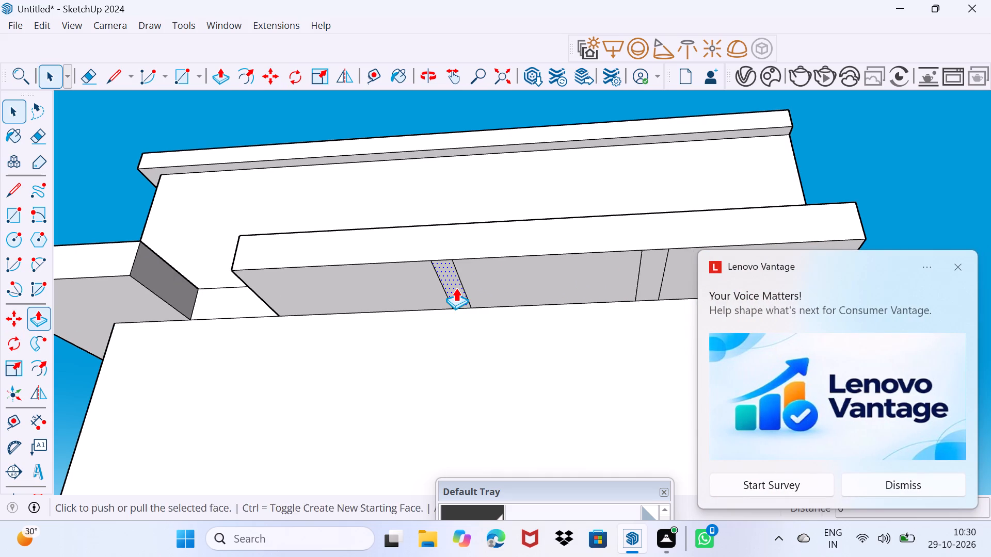
{"action": "left_click", "coordinate": [456, 288]}
{"action": "left_click", "coordinate": [457, 283]}
{"action": "key", "text": "space"}
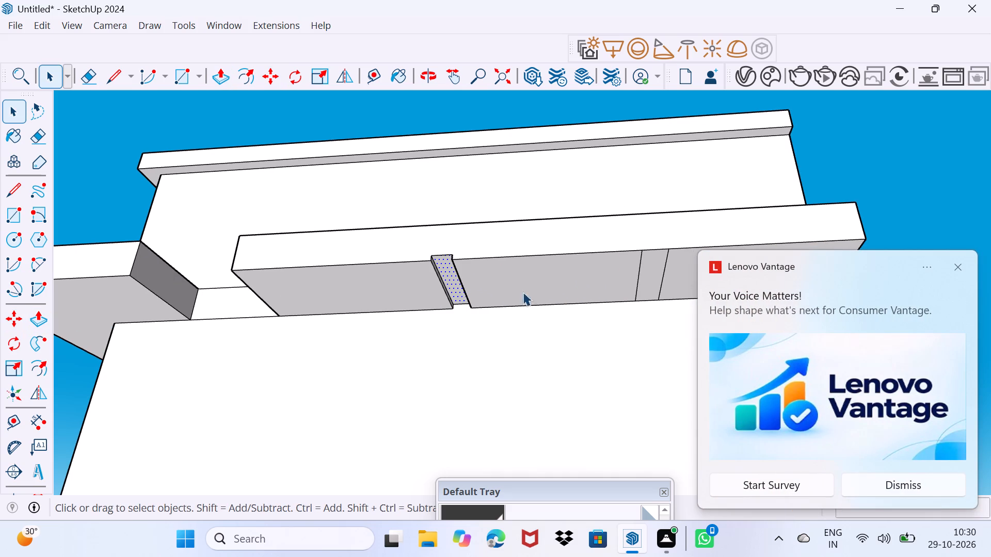
{"action": "left_click", "coordinate": [641, 285]}
{"action": "key", "text": "p"}
{"action": "left_click", "coordinate": [641, 285]}
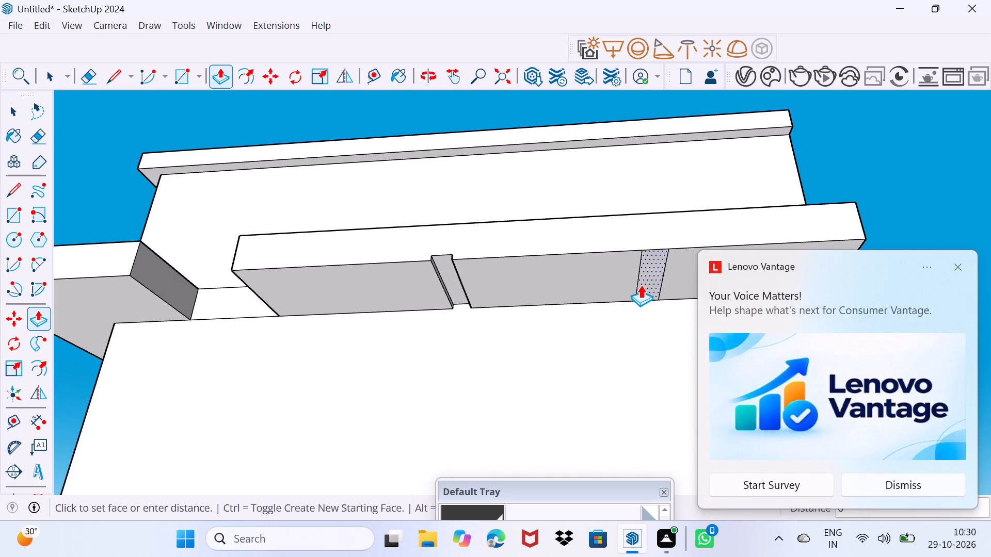
{"action": "left_click", "coordinate": [641, 276]}
{"action": "key", "text": "space"}
{"action": "left_click_drag", "start_coordinate": [578, 315], "coordinate": [615, 272]}
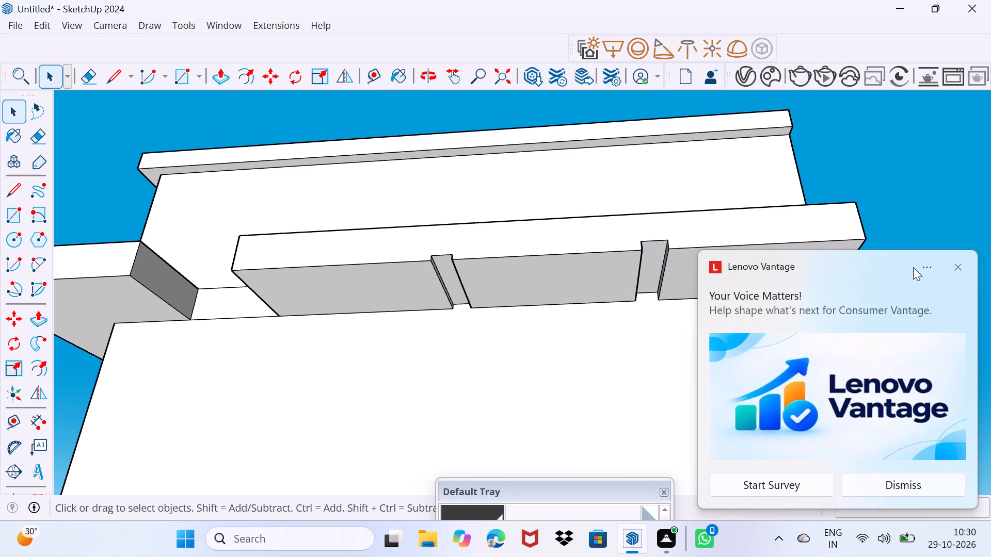
Dismiss the Lenovo Vantage survey notification.
{"action": "left_click", "coordinate": [961, 271]}
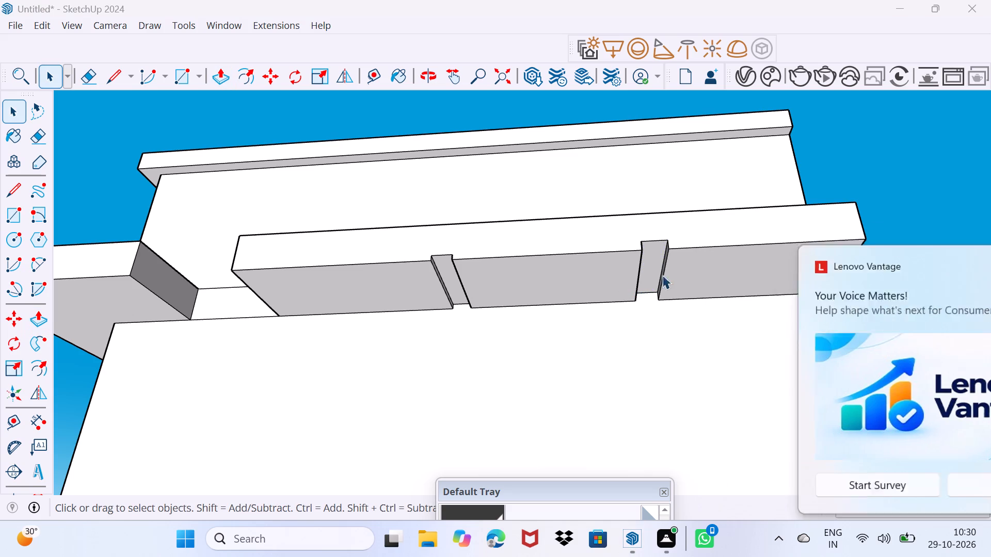
Copy the short end edge of the long side's ledge underside about 17' 8 5/16" to the far wall corner, dividing the span by 4.
{"action": "scroll", "coordinate": [487, 275], "scroll_direction": "down", "scroll_amount": 8}
{"action": "middle_click_drag", "start_coordinate": [364, 306], "coordinate": [726, 365]}
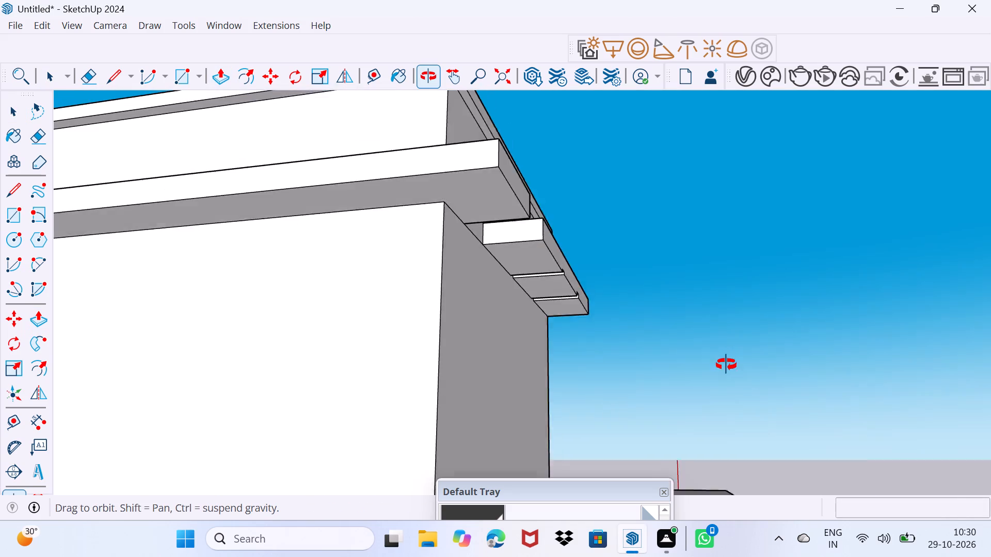
{"action": "middle_click_drag", "start_coordinate": [726, 365], "coordinate": [723, 360]}
{"action": "middle_click_drag", "start_coordinate": [333, 313], "coordinate": [371, 323]}
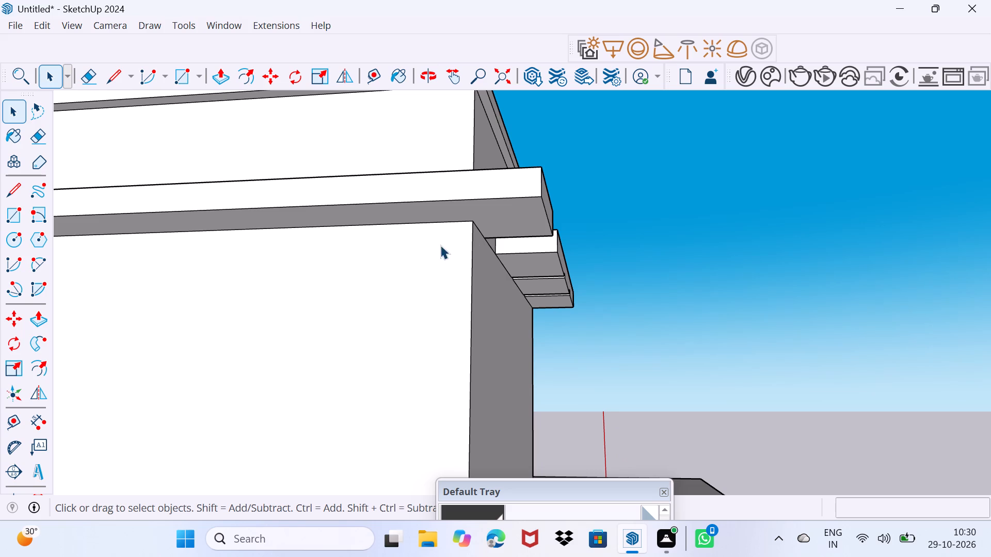
{"action": "scroll", "coordinate": [473, 230], "scroll_direction": "up", "scroll_amount": 1}
{"action": "middle_click_drag", "start_coordinate": [467, 228], "coordinate": [534, 248]}
{"action": "scroll", "coordinate": [534, 248], "scroll_direction": "down", "scroll_amount": 11}
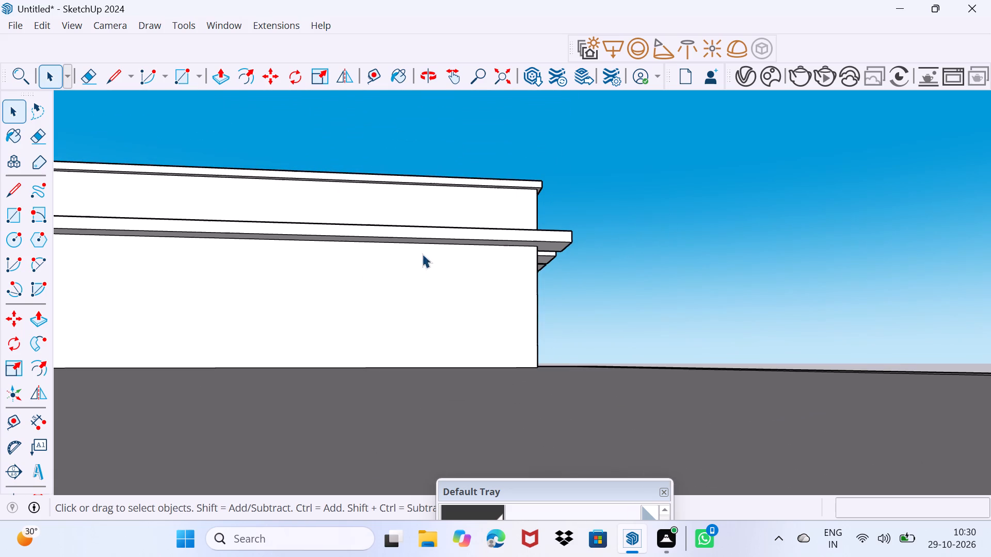
{"action": "middle_click_drag", "start_coordinate": [291, 268], "coordinate": [533, 270]}
{"action": "scroll", "coordinate": [308, 261], "scroll_direction": "up", "scroll_amount": 3}
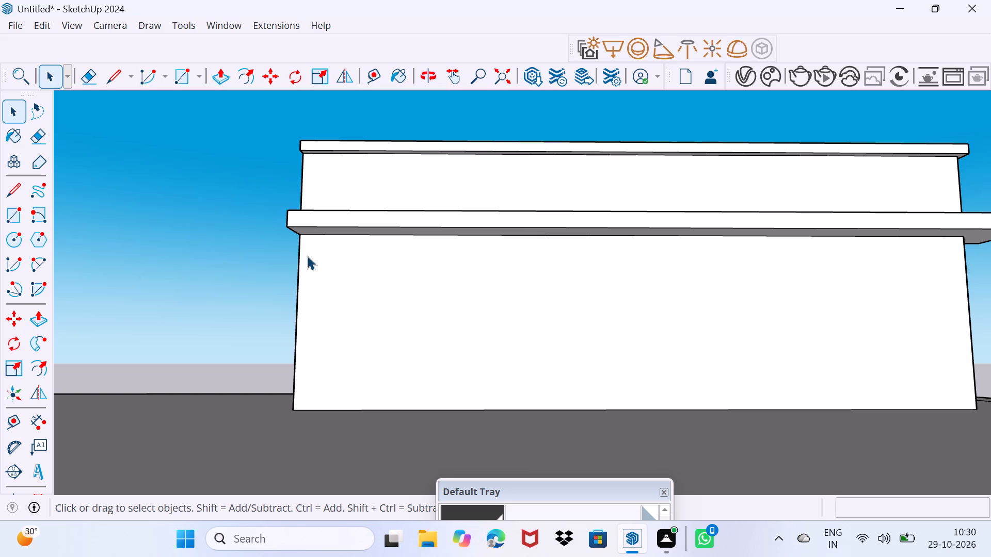
{"action": "middle_click_drag", "start_coordinate": [259, 267], "coordinate": [241, 285]}
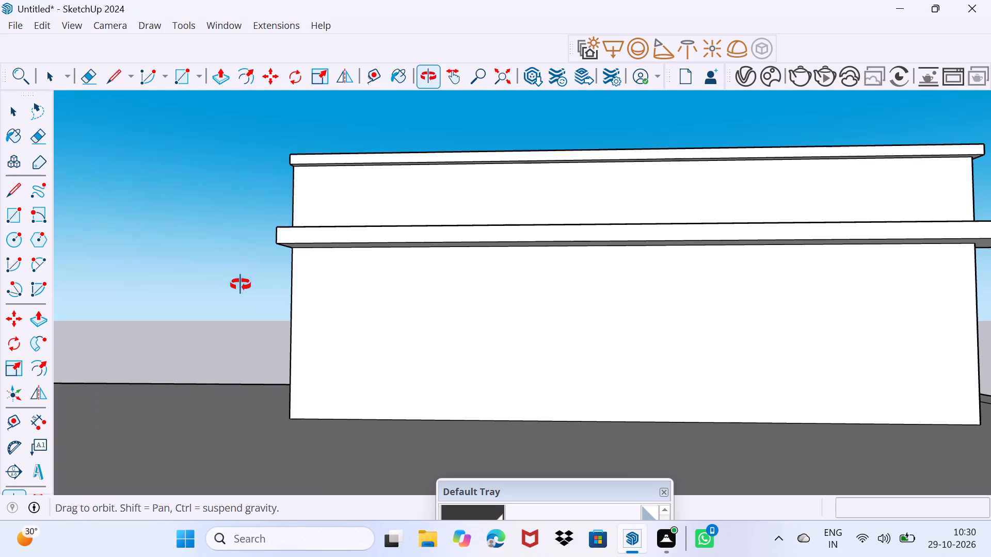
{"action": "middle_click_drag", "start_coordinate": [241, 285], "coordinate": [241, 283]}
{"action": "middle_click_drag", "start_coordinate": [312, 272], "coordinate": [232, 309]}
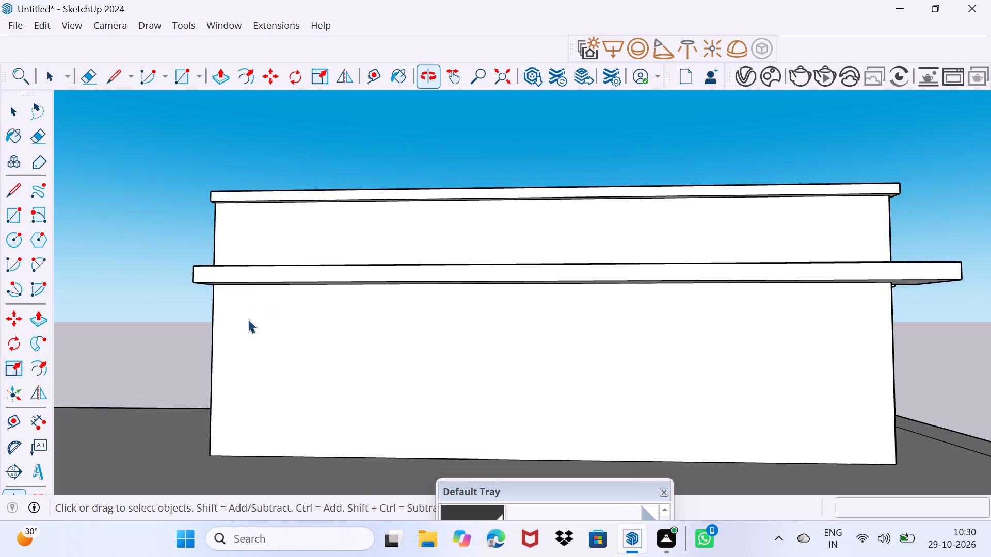
{"action": "middle_click_drag", "start_coordinate": [248, 319], "coordinate": [261, 284]}
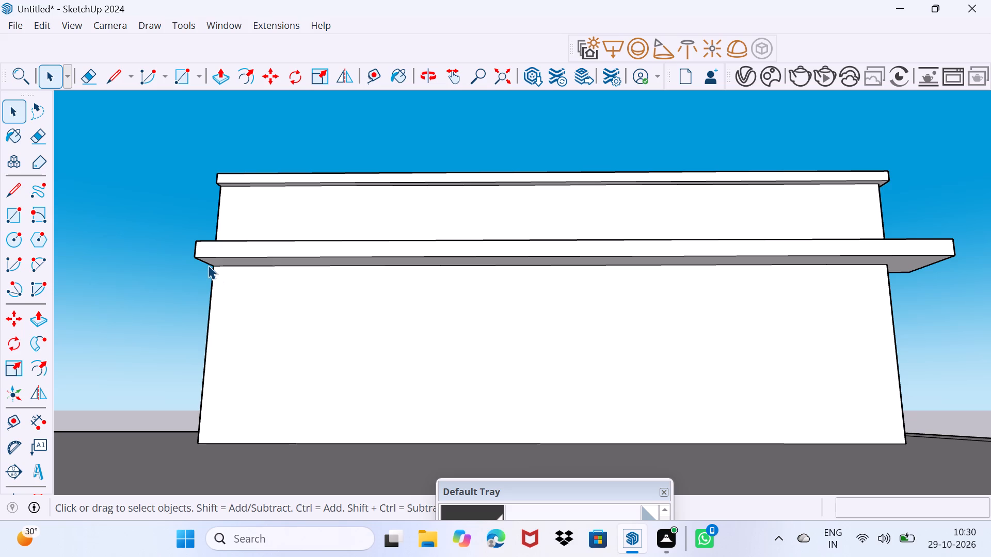
{"action": "left_click", "coordinate": [208, 265]}
{"action": "key", "text": "m"}
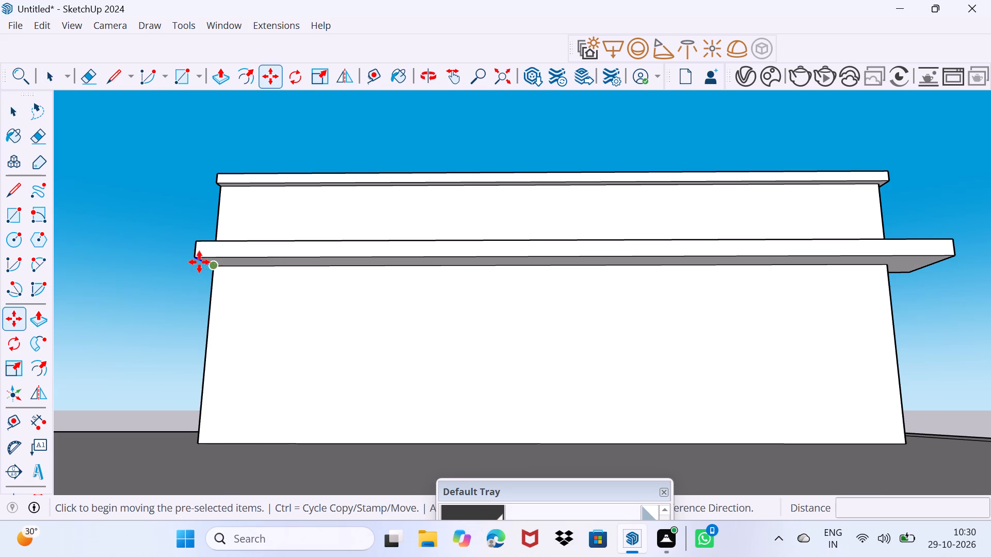
{"action": "left_click", "coordinate": [198, 261]}
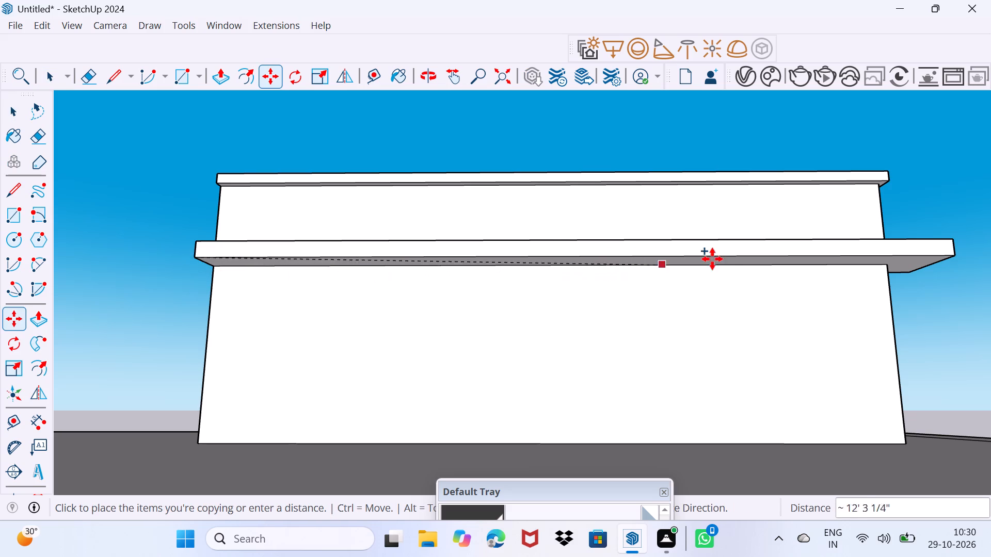
{"action": "left_click", "coordinate": [908, 256]}
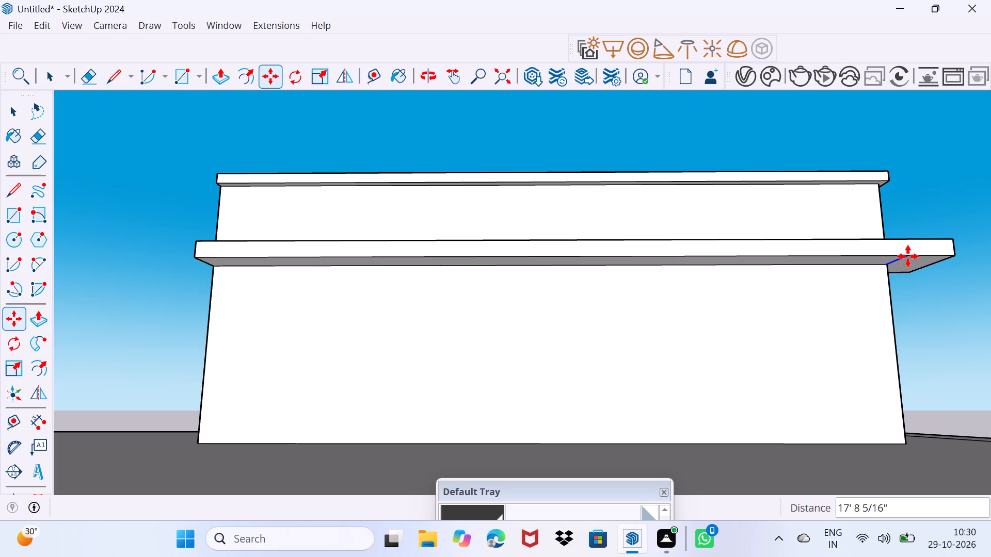
{"action": "key", "text": "slash"}
{"action": "key", "text": "4"}
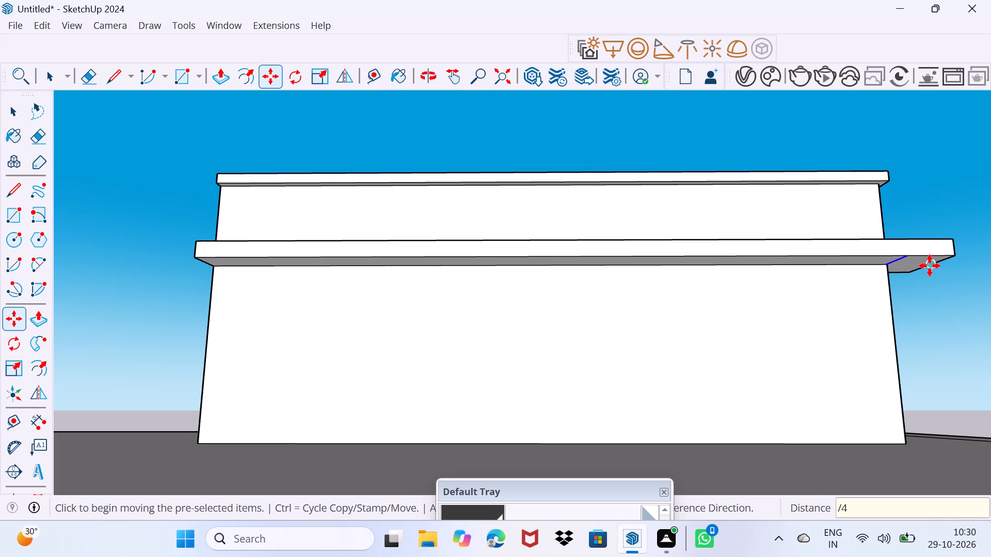
{"action": "key", "text": "Return"}
{"action": "key", "text": "space"}
Copy the three dividing lines a short distance along the ledge's underside to outline three narrow strips.
{"action": "middle_click_drag", "start_coordinate": [627, 309], "coordinate": [601, 287]}
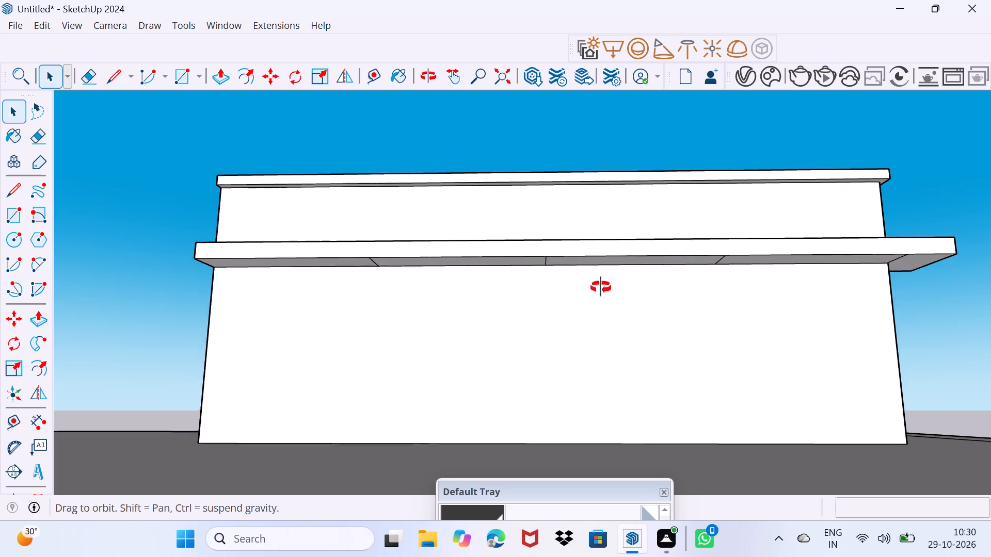
{"action": "middle_click_drag", "start_coordinate": [601, 287], "coordinate": [614, 298]}
{"action": "scroll", "coordinate": [471, 269], "scroll_direction": "up", "scroll_amount": 3}
{"action": "middle_click_drag", "start_coordinate": [470, 270], "coordinate": [478, 264]}
{"action": "scroll", "coordinate": [470, 270], "scroll_direction": "up", "scroll_amount": 1}
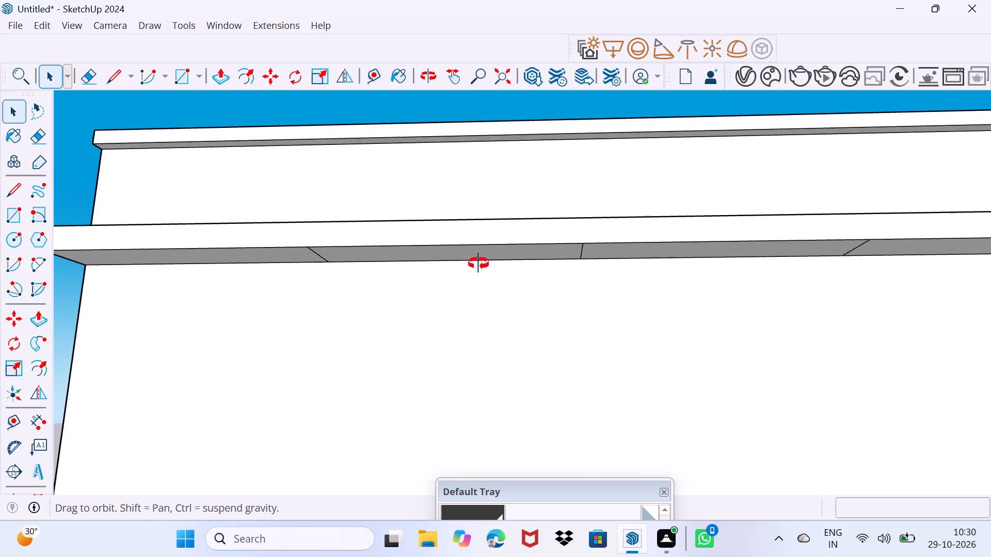
{"action": "middle_click_drag", "start_coordinate": [478, 264], "coordinate": [485, 245]}
{"action": "left_click", "coordinate": [331, 226]}
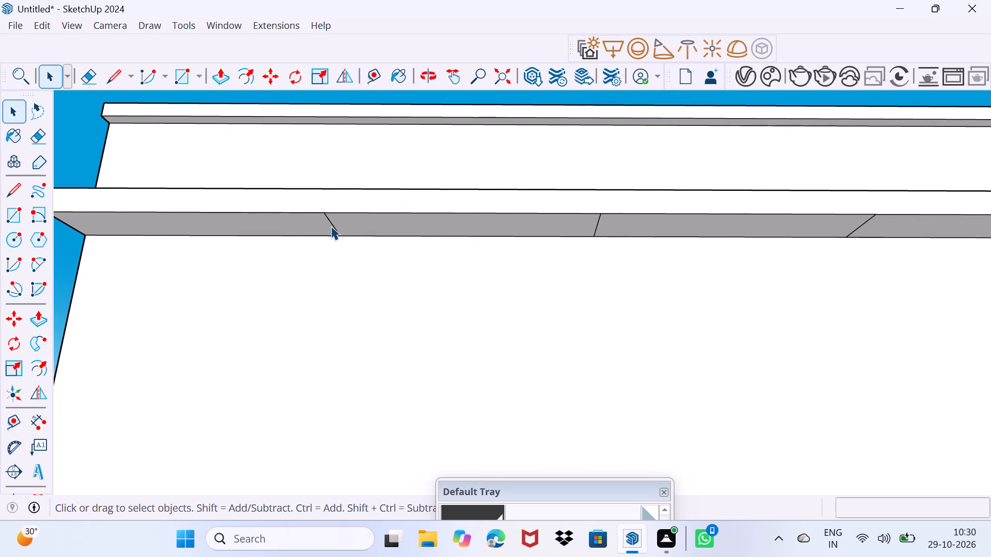
{"action": "left_click", "coordinate": [598, 229], "text": "ctrl"}
{"action": "left_click", "coordinate": [855, 230], "text": "ctrl"}
{"action": "key", "text": "m"}
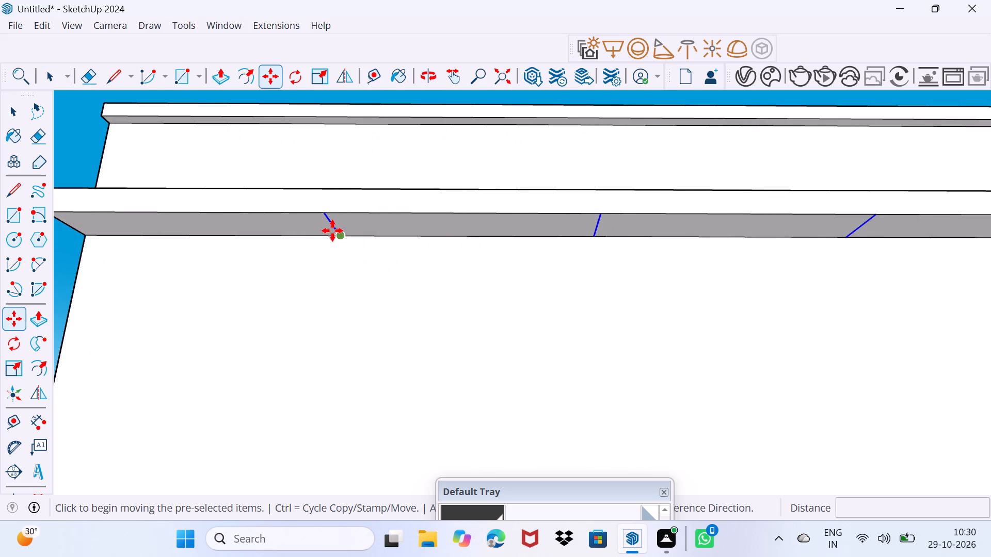
{"action": "left_click", "coordinate": [332, 231]}
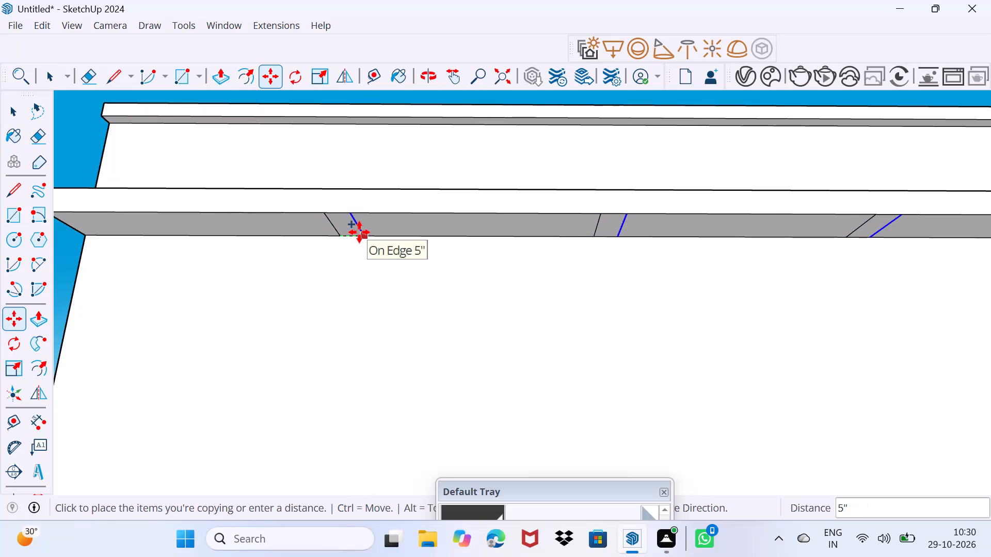
{"action": "left_click", "coordinate": [353, 232]}
{"action": "key", "text": "space"}
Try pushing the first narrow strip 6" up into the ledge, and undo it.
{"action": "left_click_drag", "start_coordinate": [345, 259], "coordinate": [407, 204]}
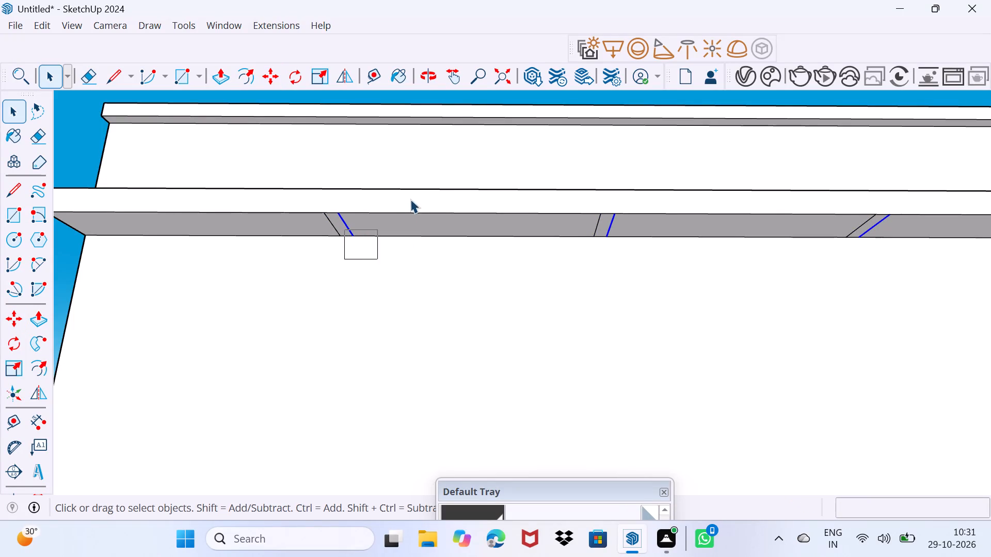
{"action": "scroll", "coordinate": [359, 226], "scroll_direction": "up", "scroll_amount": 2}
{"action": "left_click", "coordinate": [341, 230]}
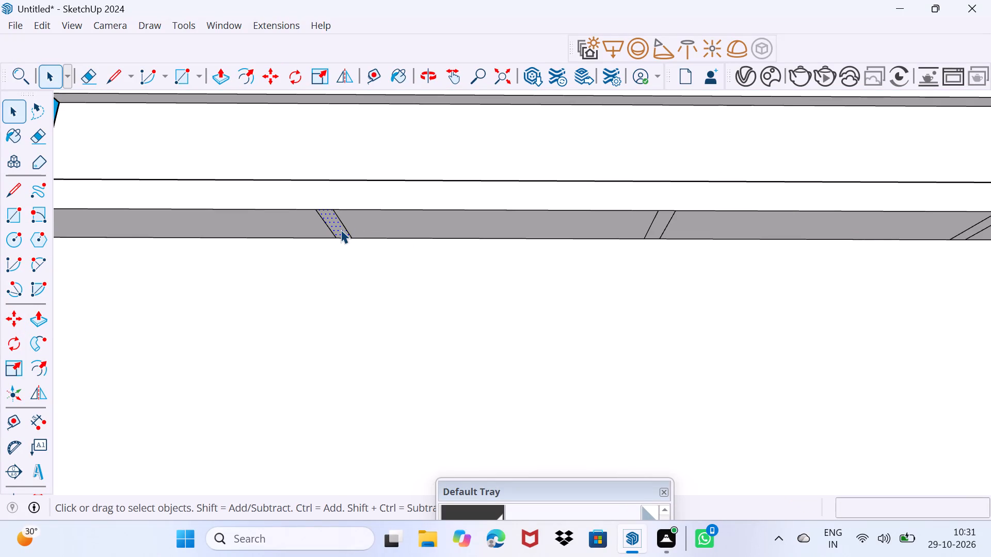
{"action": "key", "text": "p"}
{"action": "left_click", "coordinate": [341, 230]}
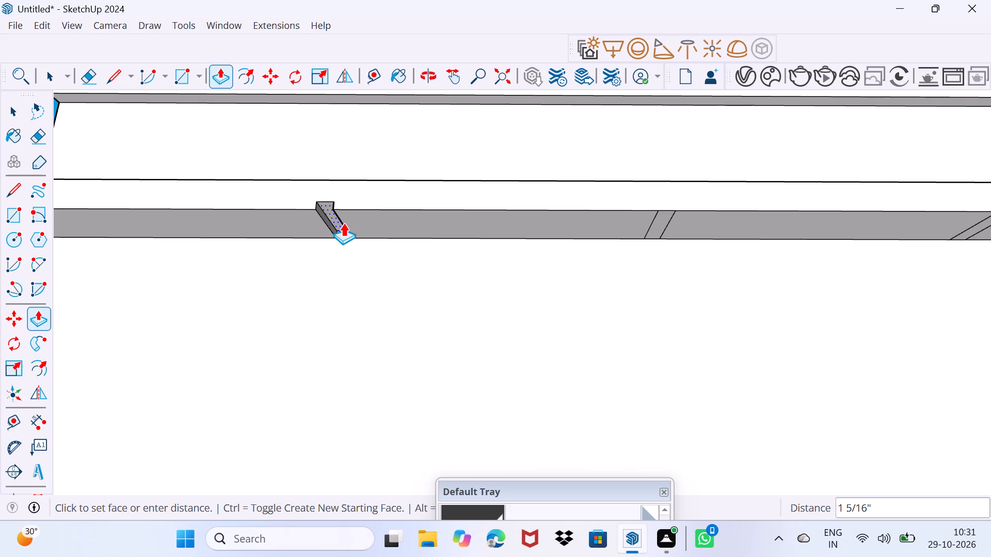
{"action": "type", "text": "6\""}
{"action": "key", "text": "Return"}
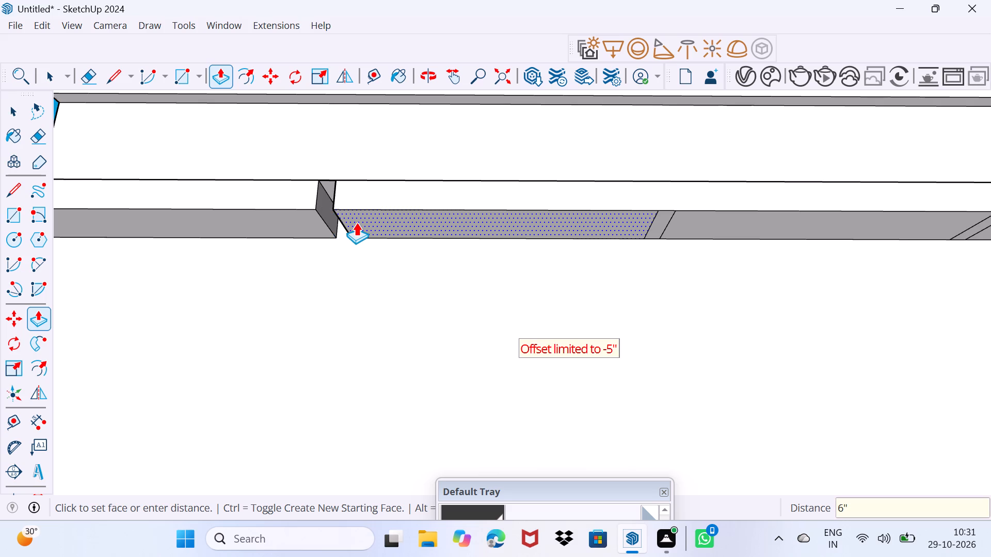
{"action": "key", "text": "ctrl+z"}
Push the three narrow strips on the long side's underside 5" up through the ledge to cut gaps.
{"action": "left_click", "coordinate": [330, 225]}
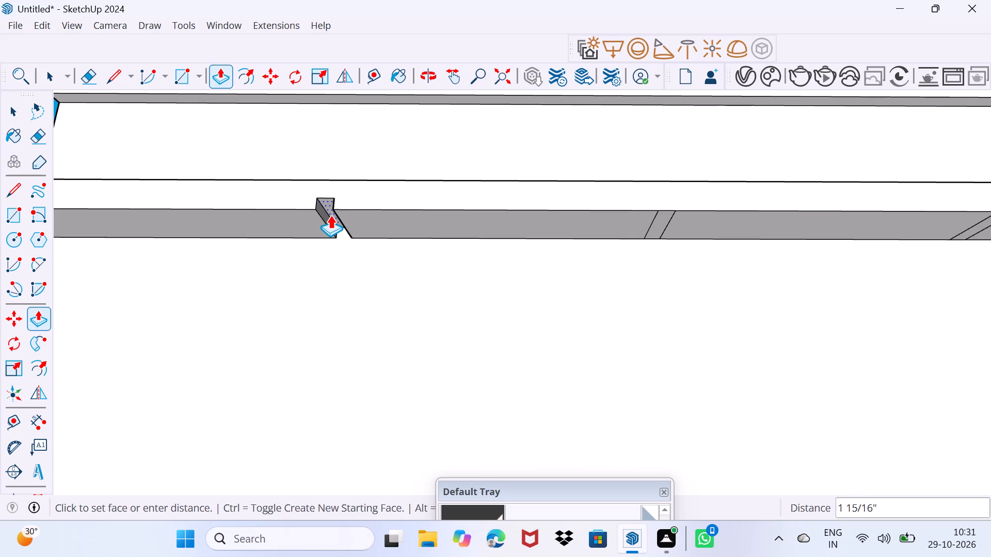
{"action": "type", "text": "5\""}
{"action": "key", "text": "Return"}
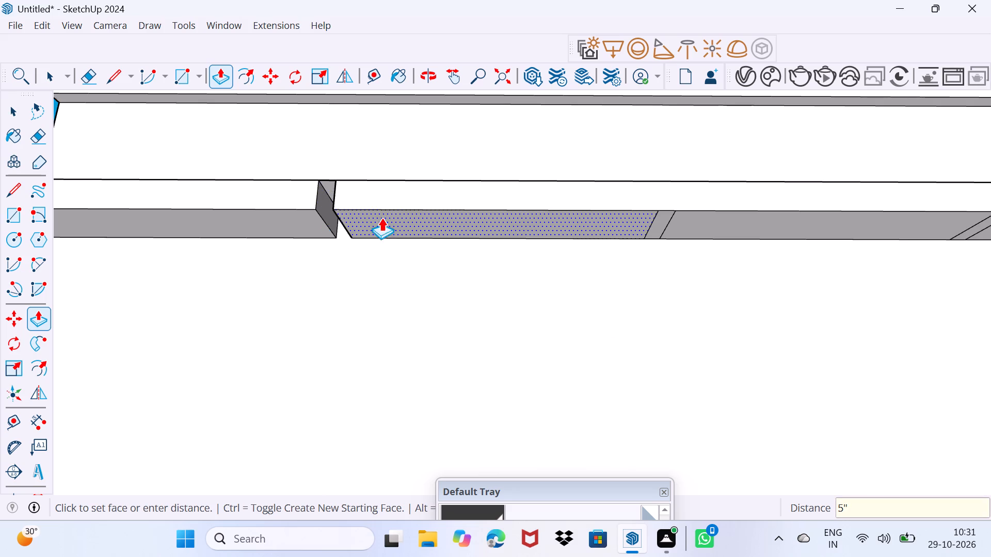
{"action": "left_click", "coordinate": [654, 222]}
{"action": "left_click", "coordinate": [654, 222]}
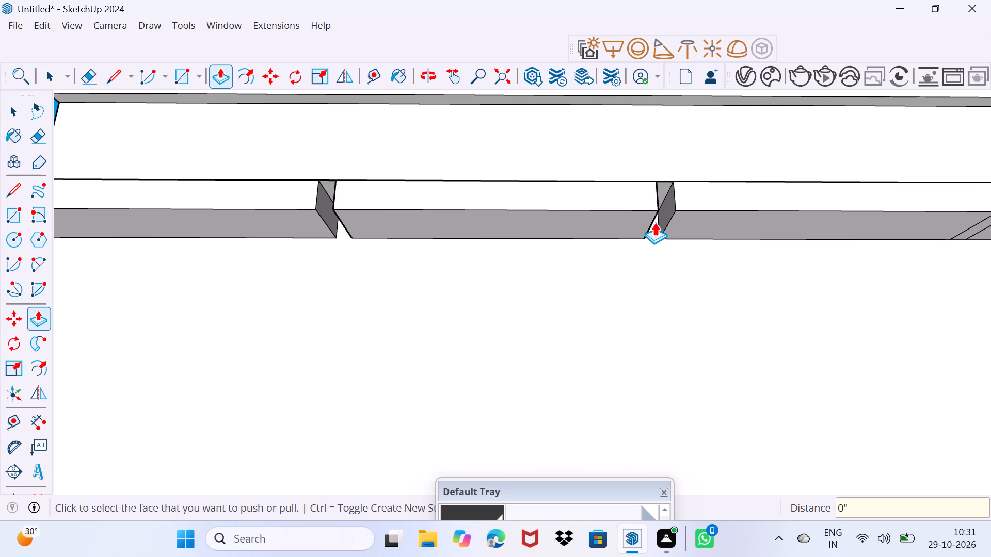
{"action": "scroll", "coordinate": [668, 222], "scroll_direction": "down", "scroll_amount": 2}
{"action": "middle_click_drag", "start_coordinate": [698, 227], "coordinate": [623, 237]}
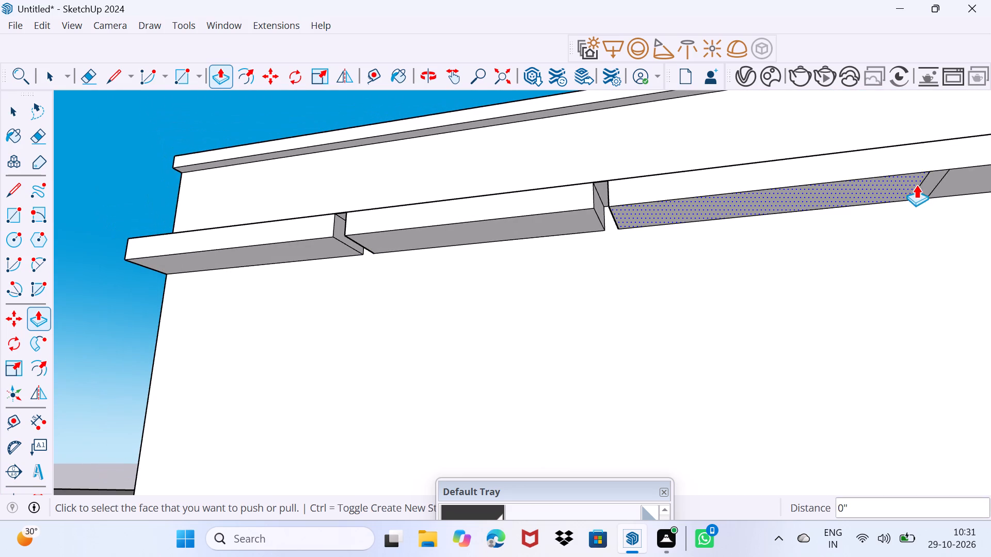
{"action": "double_click", "coordinate": [928, 183]}
{"action": "key", "text": "space"}
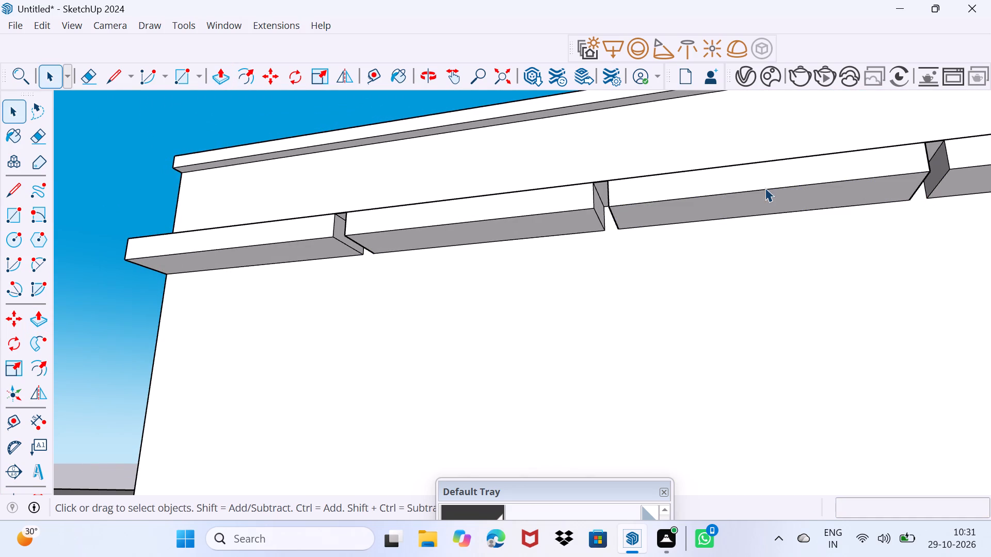
Draw a vertical line about 4' 7" long on the rooftop block's front wall, from the ledge's underside down to the roof.
{"action": "scroll", "coordinate": [765, 188], "scroll_direction": "down", "scroll_amount": 7}
{"action": "left_click", "coordinate": [498, 83]}
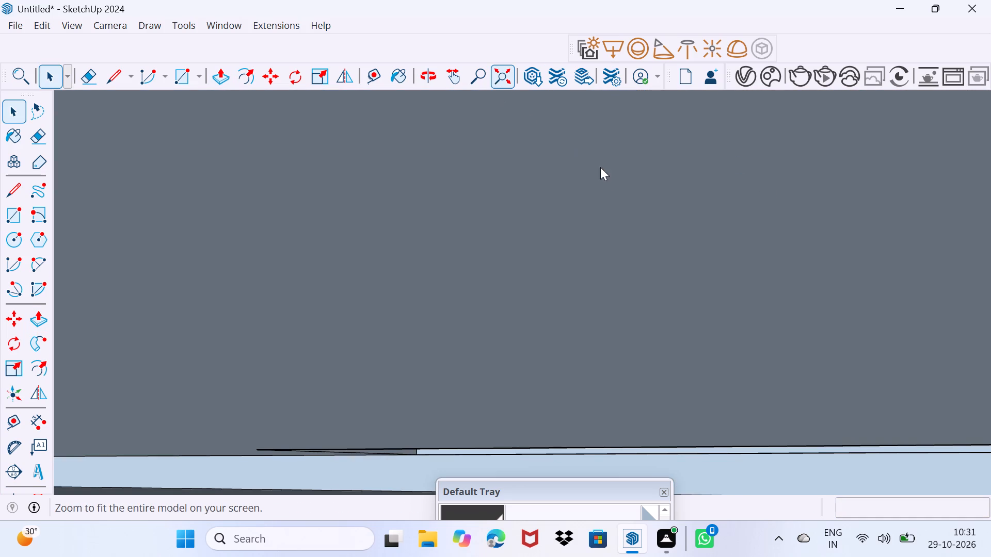
{"action": "middle_click_drag", "start_coordinate": [606, 193], "coordinate": [382, 272]}
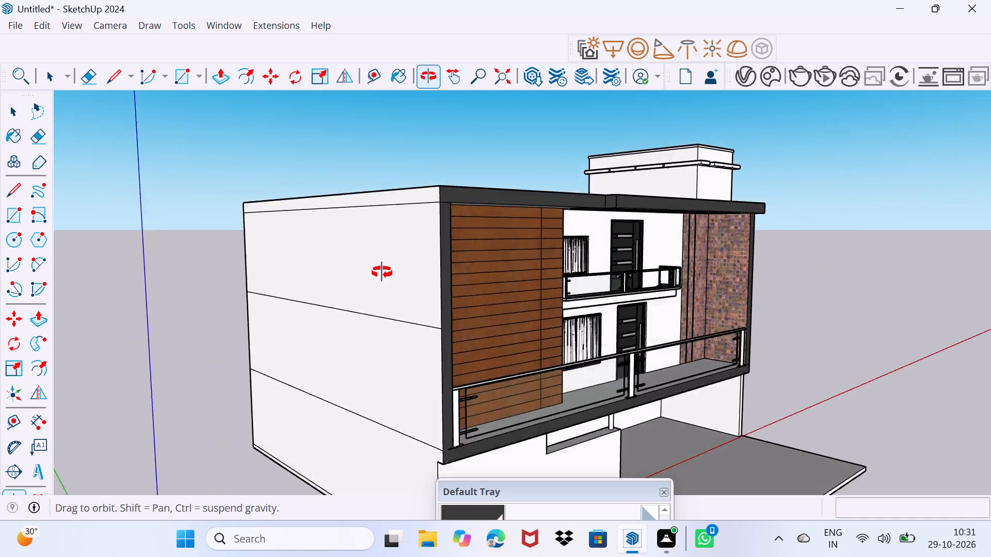
{"action": "middle_click_drag", "start_coordinate": [382, 272], "coordinate": [243, 257]}
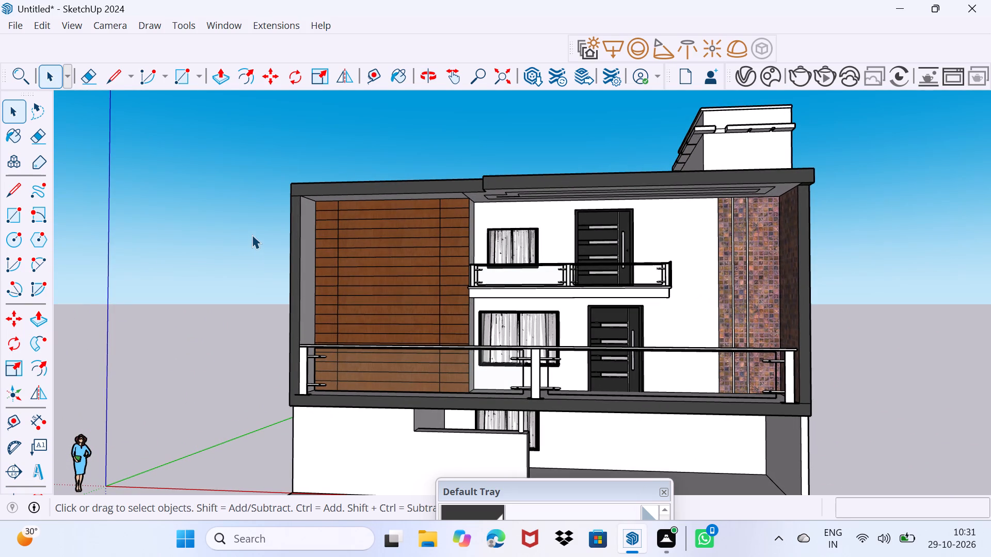
{"action": "middle_click_drag", "start_coordinate": [317, 208], "coordinate": [305, 210]}
{"action": "scroll", "coordinate": [723, 150], "scroll_direction": "up", "scroll_amount": 5}
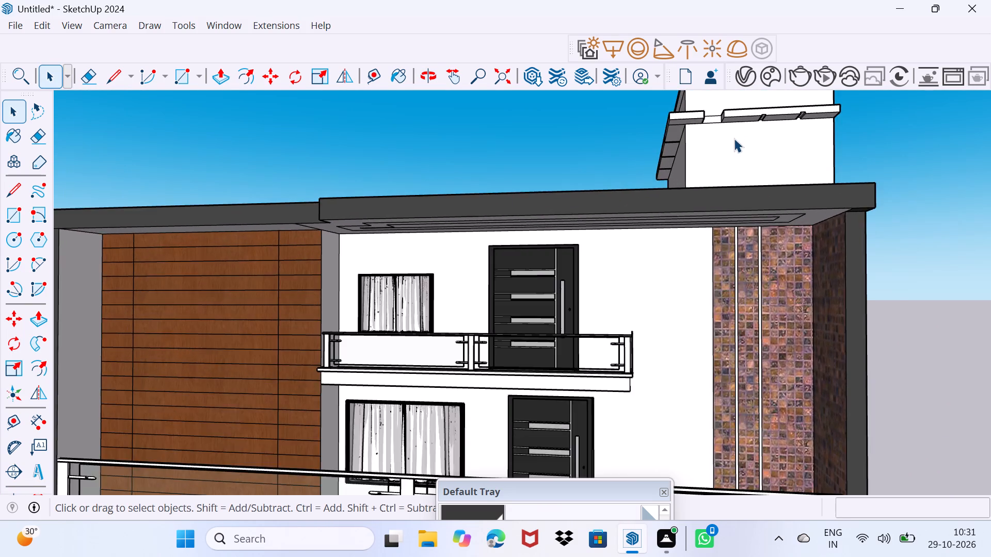
{"action": "scroll", "coordinate": [733, 138], "scroll_direction": "up", "scroll_amount": 3}
{"action": "key", "text": "l"}
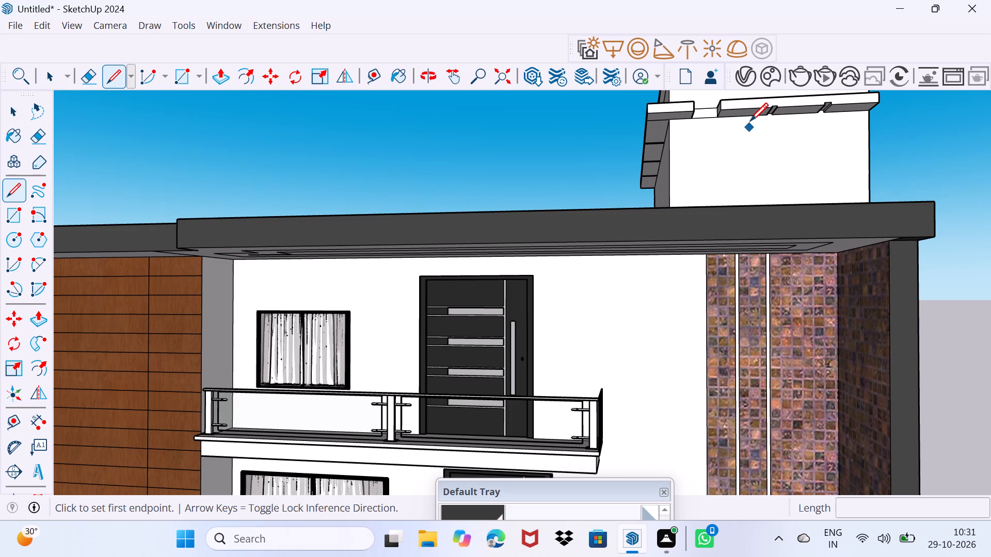
{"action": "left_click", "coordinate": [748, 118]}
{"action": "middle_click_drag", "start_coordinate": [742, 162], "coordinate": [743, 174]}
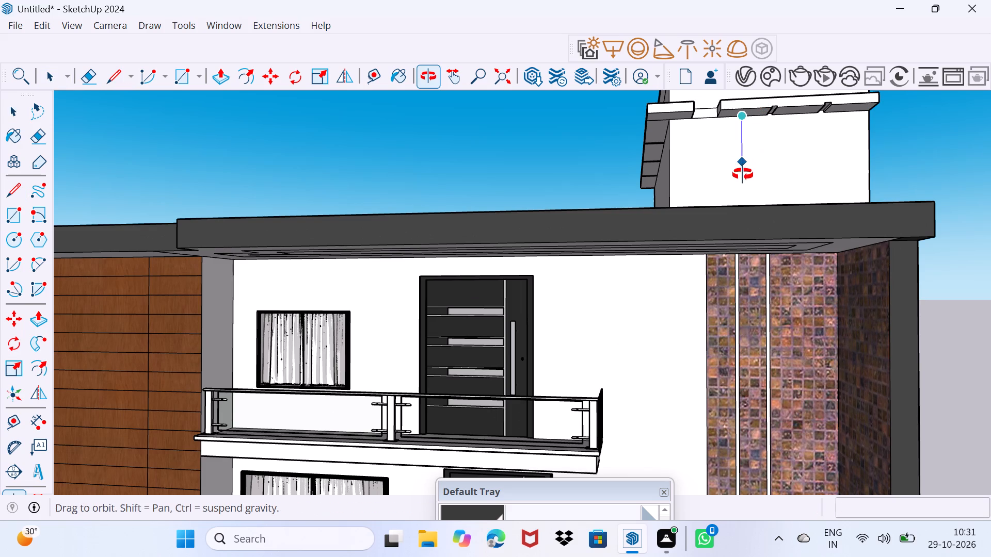
{"action": "middle_click_drag", "start_coordinate": [743, 174], "coordinate": [743, 190]}
{"action": "middle_click_drag", "start_coordinate": [738, 222], "coordinate": [741, 262]}
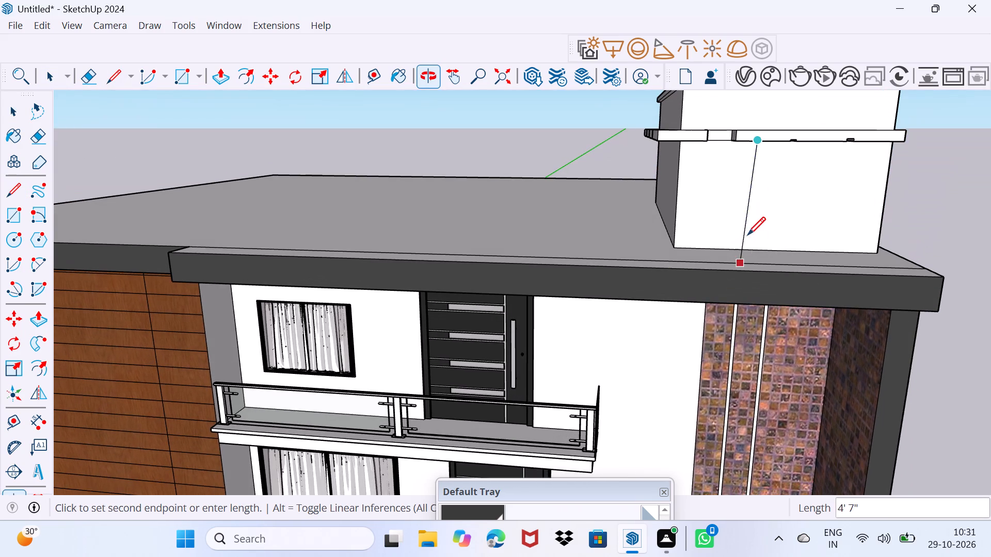
{"action": "left_click", "coordinate": [748, 247]}
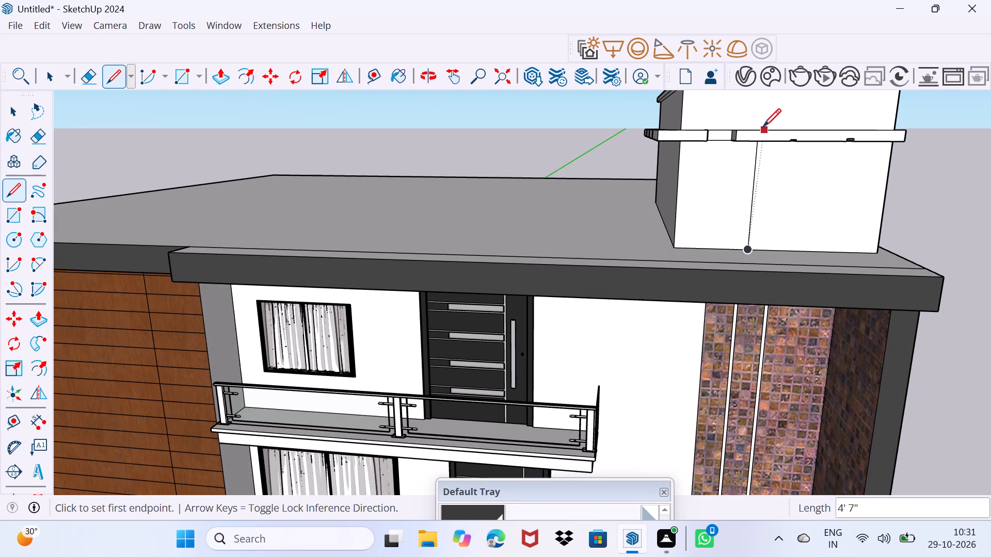
{"action": "middle_click_drag", "start_coordinate": [750, 129], "coordinate": [738, 231], "text": "shift"}
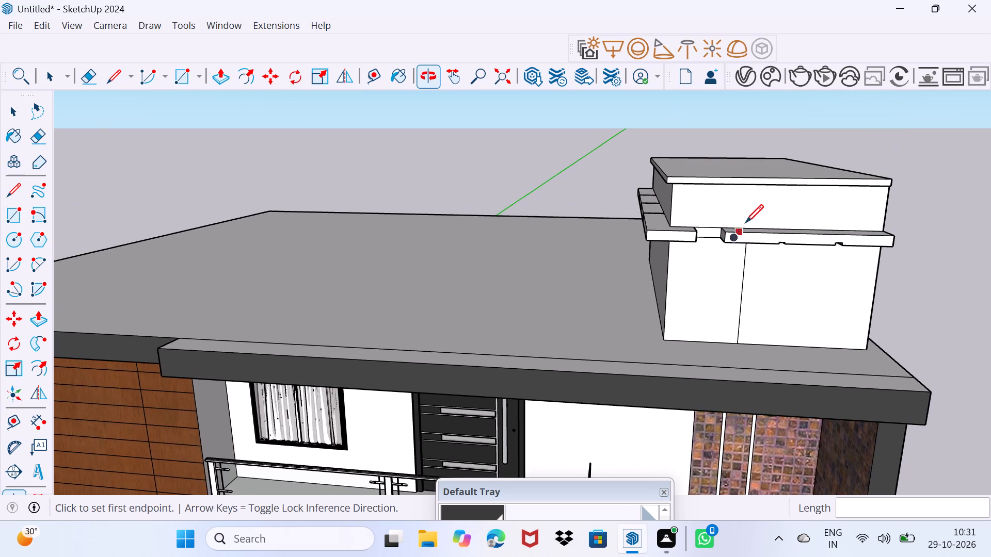
Continue the dividing line above the ledge with a vertical line about 1' 8" long up to the underside of the rooftop block's cap.
{"action": "scroll", "coordinate": [751, 218], "scroll_direction": "up", "scroll_amount": 8}
{"action": "left_click_drag", "start_coordinate": [742, 239], "coordinate": [742, 233]}
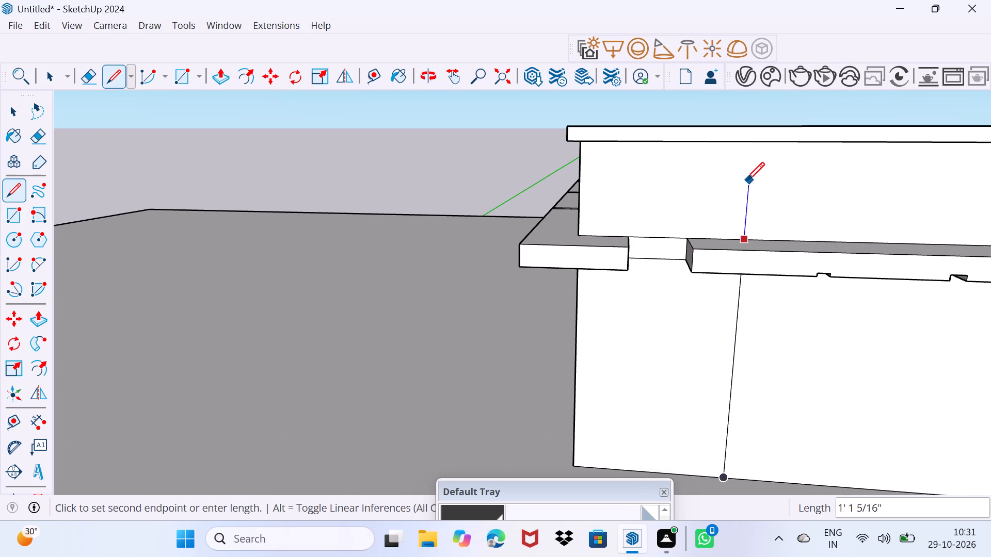
{"action": "middle_click_drag", "start_coordinate": [746, 180], "coordinate": [753, 131]}
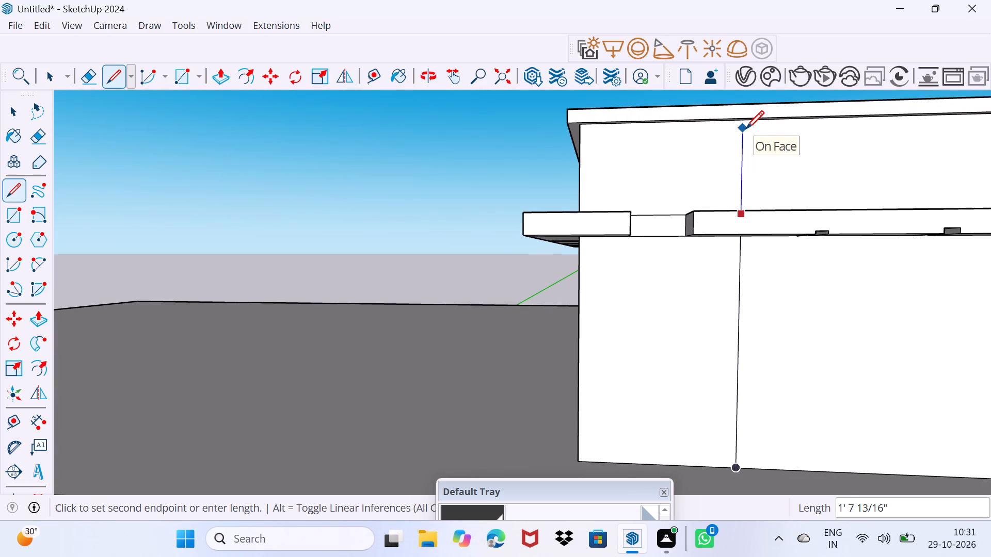
{"action": "left_click", "coordinate": [744, 125]}
{"action": "key", "text": "space"}
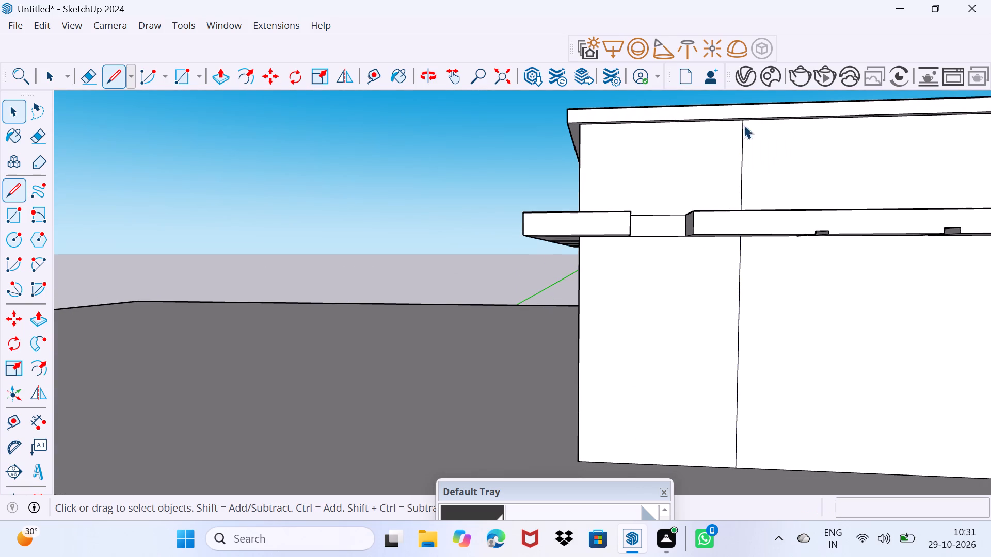
Pull the narrower front wall panel of the rooftop block outward about 2" below the ledge and about 1" above it.
{"action": "left_click_drag", "start_coordinate": [639, 319], "coordinate": [666, 296]}
{"action": "left_click", "coordinate": [650, 316]}
{"action": "key", "text": "p"}
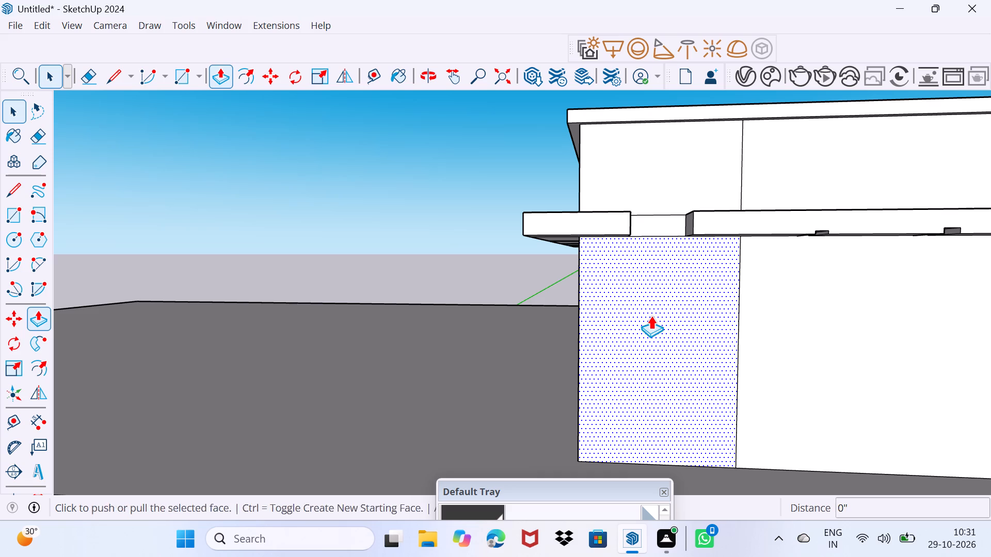
{"action": "left_click", "coordinate": [651, 316]}
{"action": "middle_click_drag", "start_coordinate": [655, 316], "coordinate": [461, 341]}
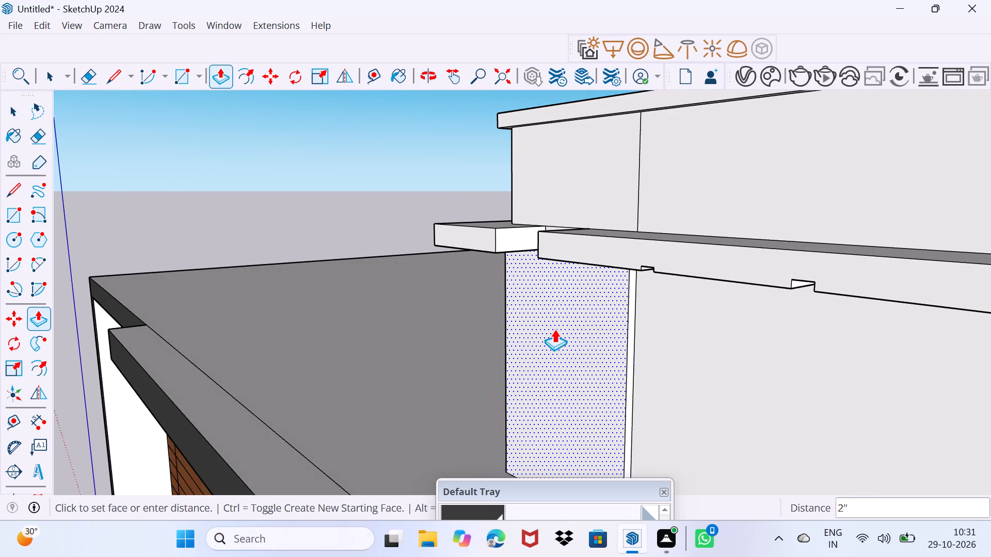
{"action": "left_click", "coordinate": [554, 329]}
{"action": "left_click", "coordinate": [605, 173]}
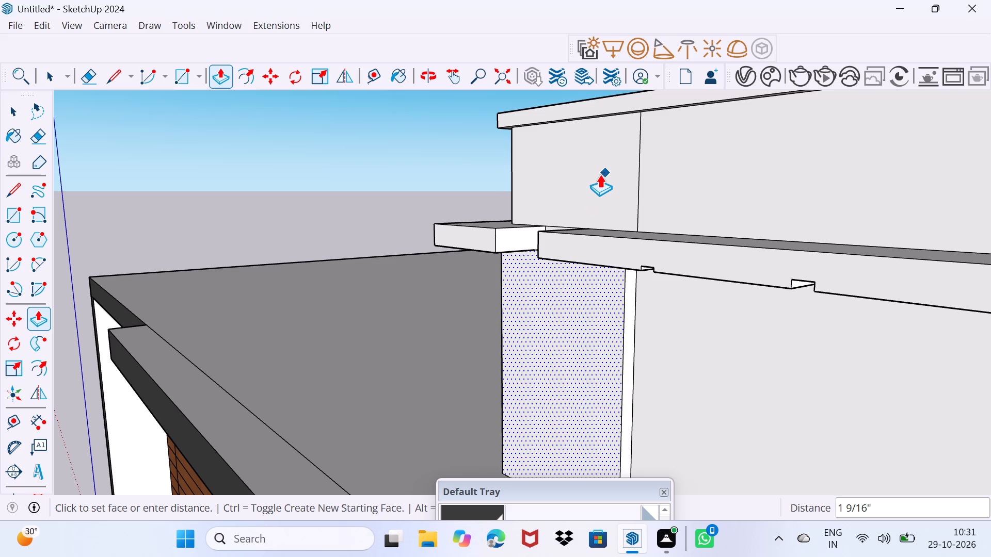
{"action": "key", "text": "Escape"}
{"action": "left_click", "coordinate": [609, 165]}
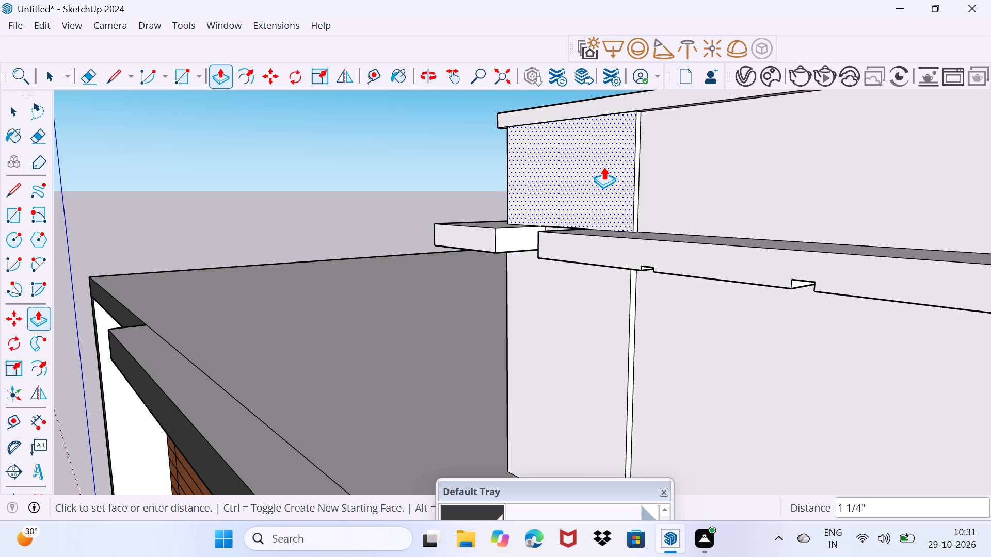
{"action": "left_click", "coordinate": [605, 166]}
{"action": "key", "text": "space"}
{"action": "left_click_drag", "start_coordinate": [584, 228], "coordinate": [612, 191]}
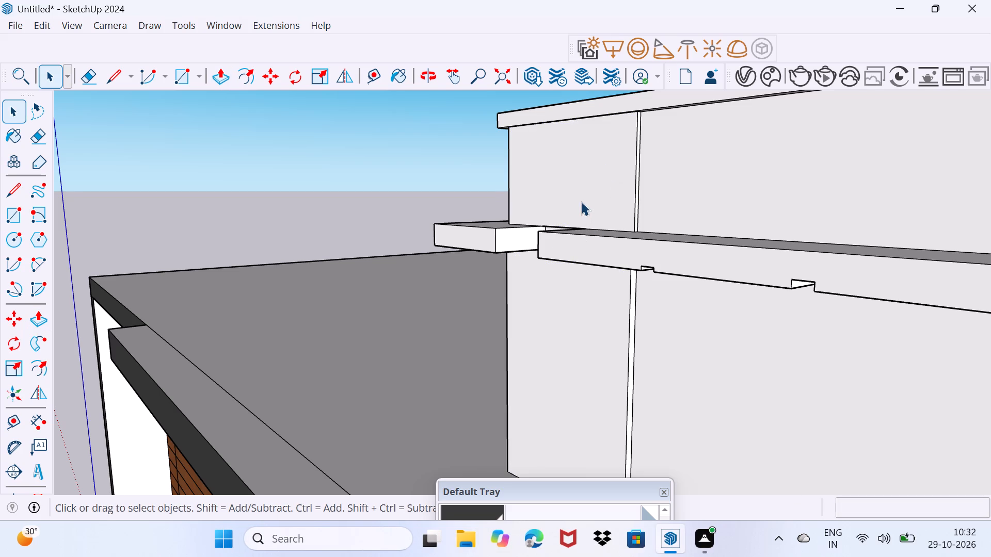
{"action": "scroll", "coordinate": [575, 209], "scroll_direction": "down", "scroll_amount": 3}
{"action": "middle_click_drag", "start_coordinate": [556, 257], "coordinate": [881, 213]}
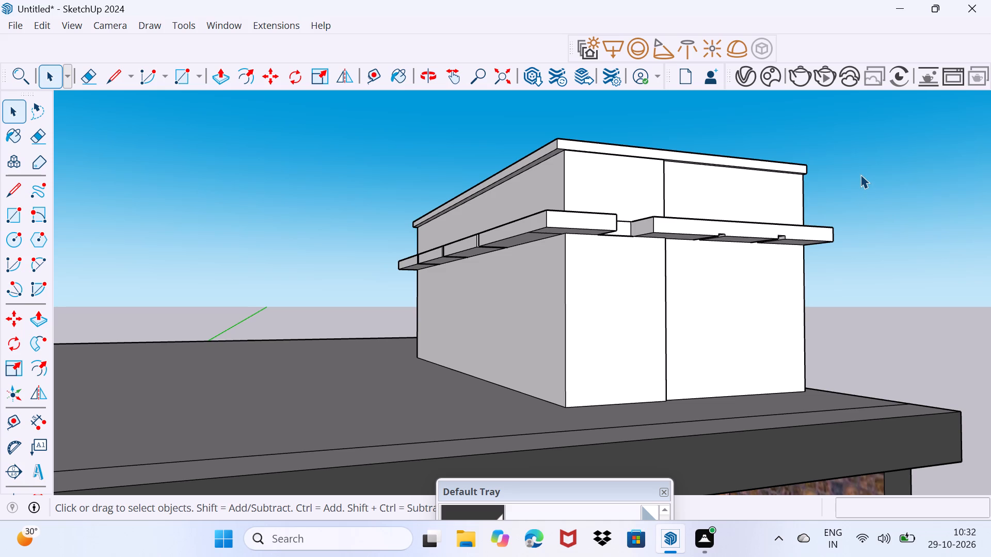
{"action": "scroll", "coordinate": [860, 179], "scroll_direction": "down", "scroll_amount": 2}
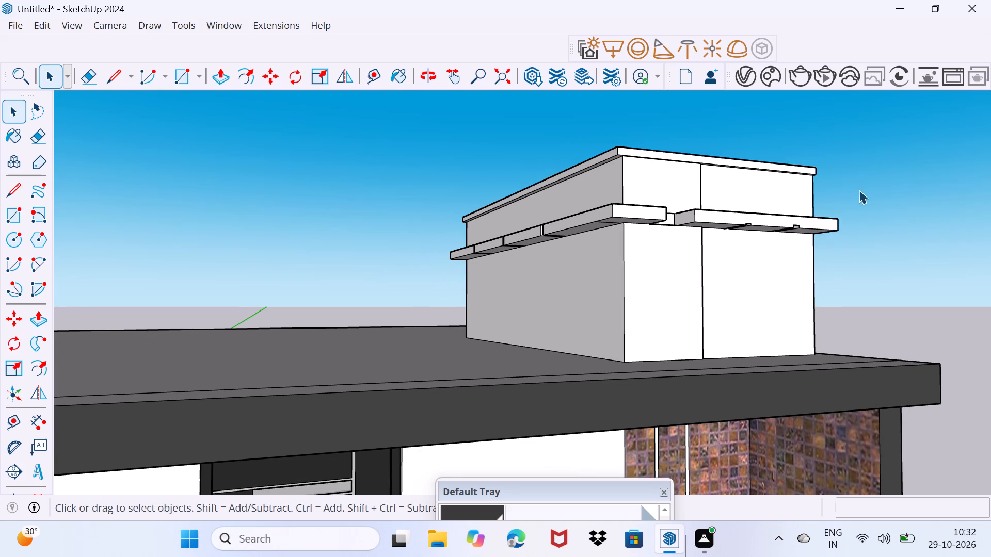
Paint the wider front wall panel of the rooftop block, below and above the ledge, with the beige stone-look material from the Tile collection.
{"action": "left_click_drag", "start_coordinate": [590, 486], "coordinate": [805, 216]}
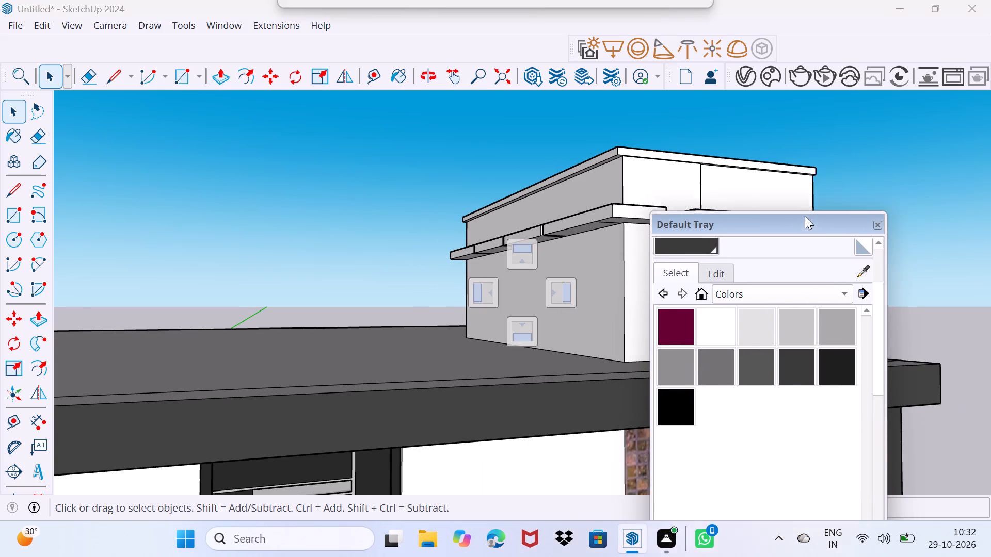
{"action": "left_click_drag", "start_coordinate": [805, 216], "coordinate": [804, 194]}
{"action": "left_click", "coordinate": [784, 265]}
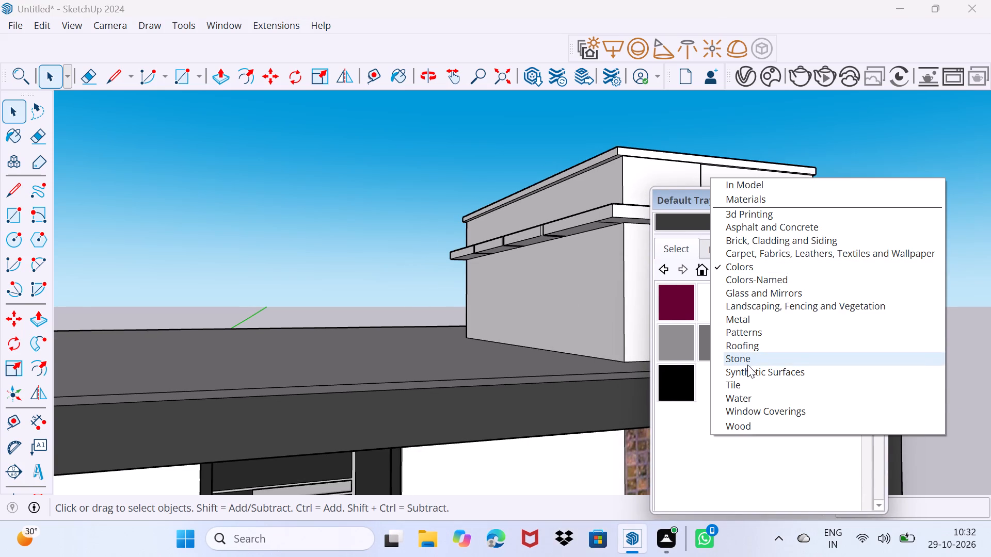
{"action": "left_click", "coordinate": [750, 382]}
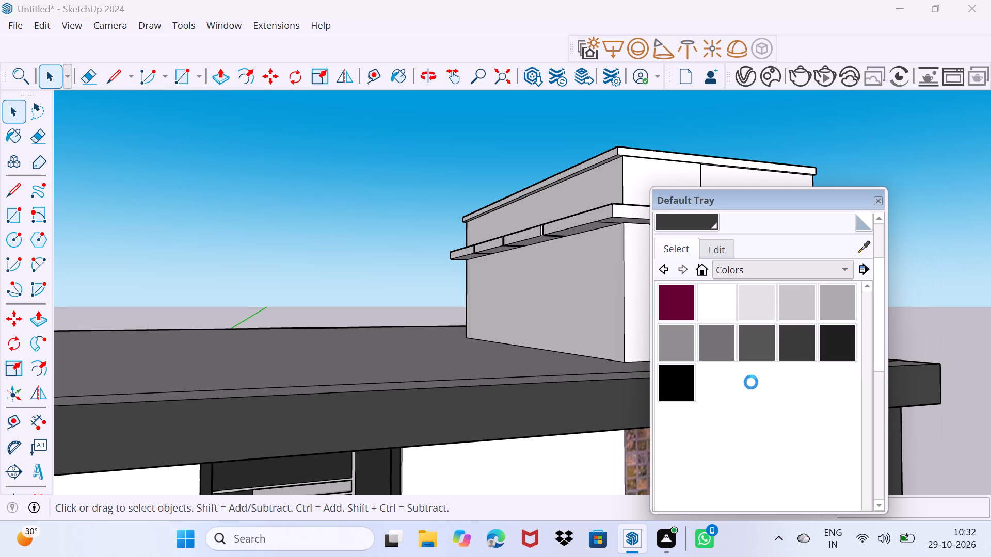
{"action": "scroll", "coordinate": [752, 354], "scroll_direction": "down", "scroll_amount": 3}
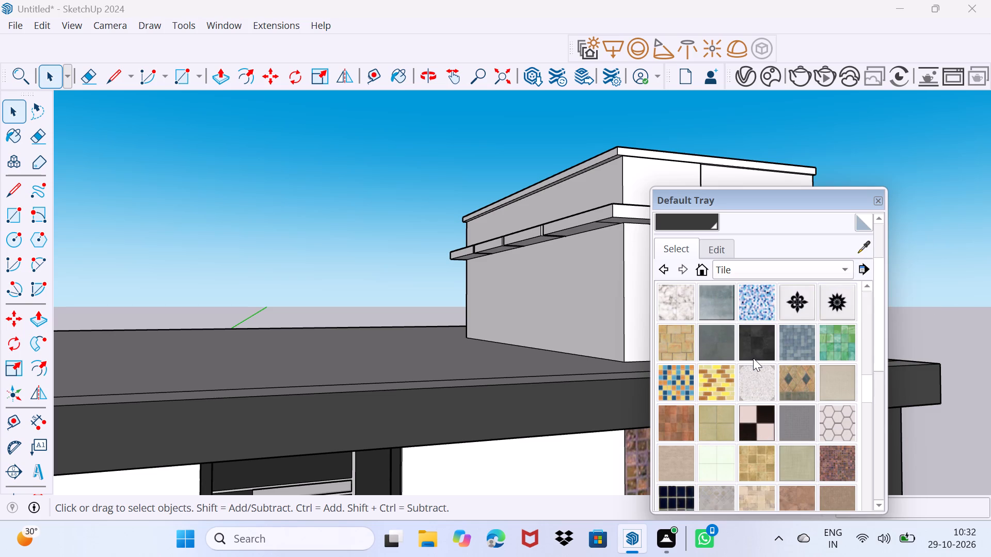
{"action": "scroll", "coordinate": [755, 366], "scroll_direction": "down", "scroll_amount": 2}
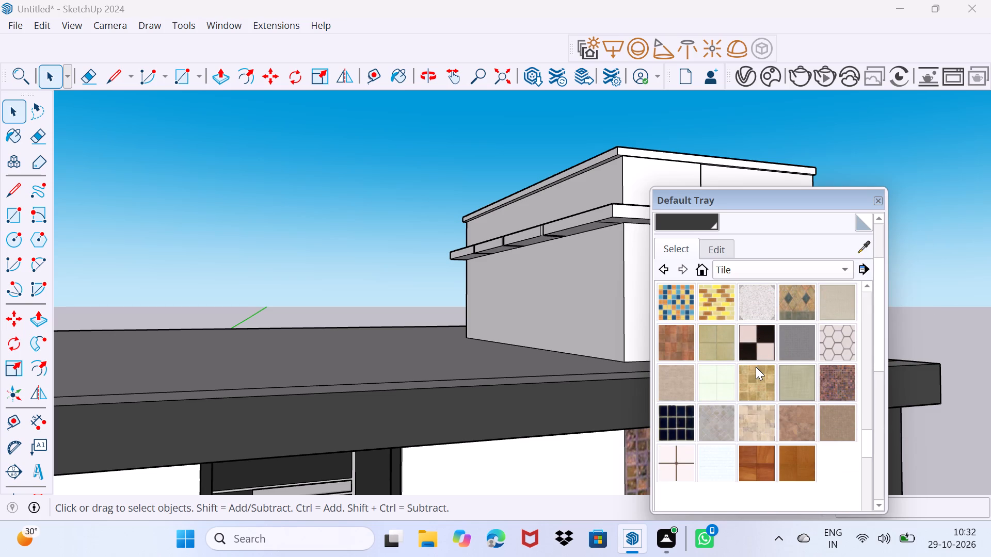
{"action": "scroll", "coordinate": [756, 367], "scroll_direction": "up", "scroll_amount": 3}
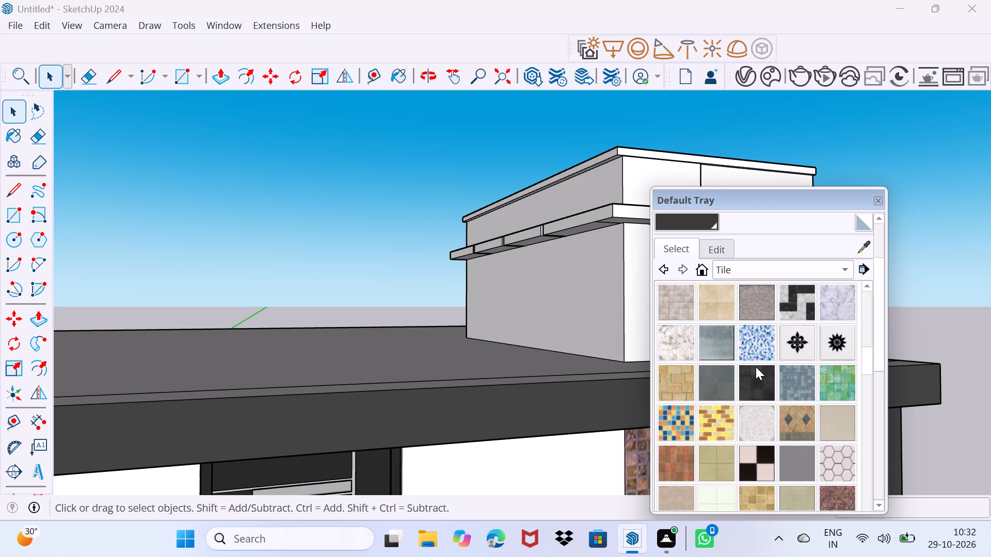
{"action": "scroll", "coordinate": [756, 367], "scroll_direction": "down", "scroll_amount": 1}
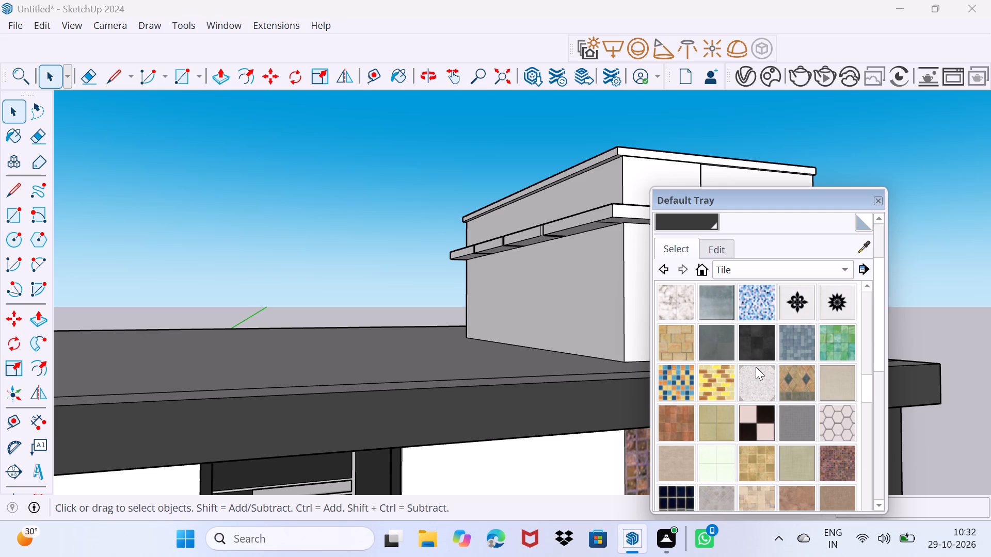
{"action": "scroll", "coordinate": [756, 367], "scroll_direction": "down", "scroll_amount": 1}
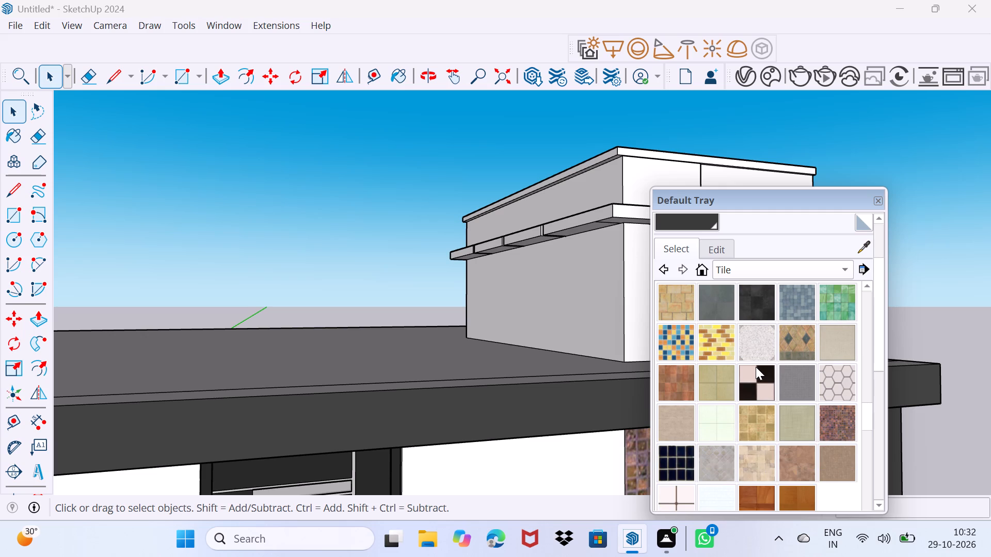
{"action": "scroll", "coordinate": [756, 367], "scroll_direction": "up", "scroll_amount": 4}
{"action": "scroll", "coordinate": [756, 366], "scroll_direction": "down", "scroll_amount": 2}
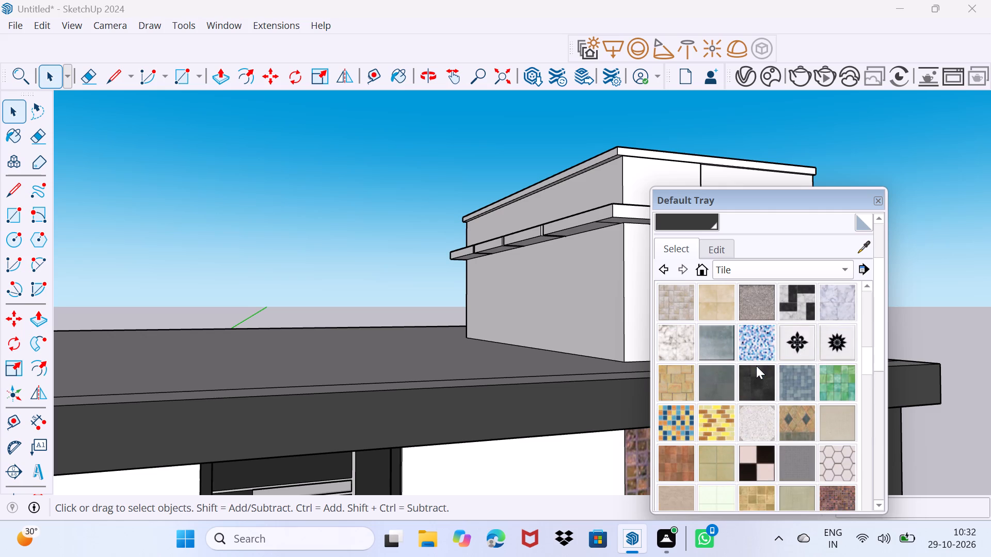
{"action": "scroll", "coordinate": [756, 366], "scroll_direction": "down", "scroll_amount": 3}
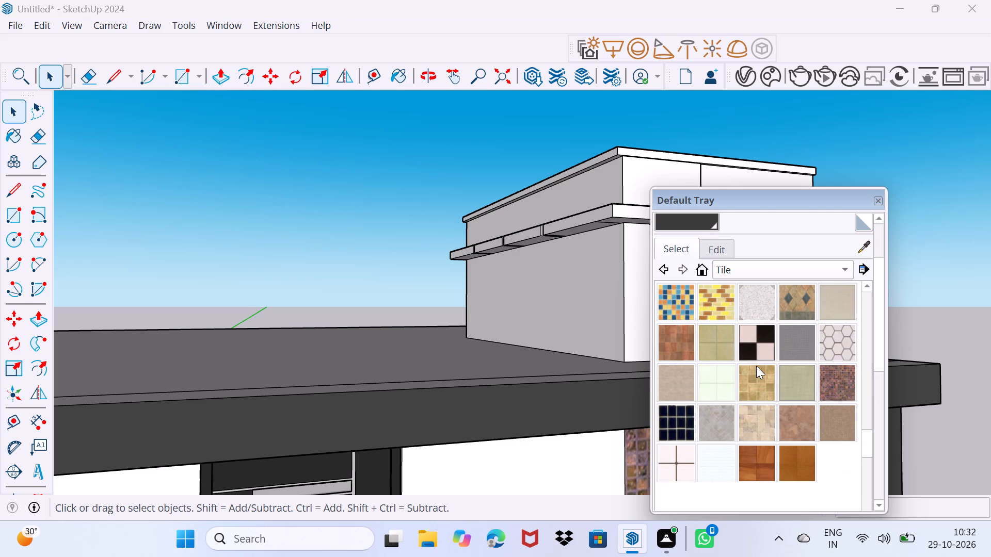
{"action": "scroll", "coordinate": [756, 366], "scroll_direction": "up", "scroll_amount": 5}
{"action": "scroll", "coordinate": [757, 363], "scroll_direction": "down", "scroll_amount": 5}
{"action": "scroll", "coordinate": [757, 361], "scroll_direction": "up", "scroll_amount": 5}
{"action": "scroll", "coordinate": [757, 361], "scroll_direction": "down", "scroll_amount": 2}
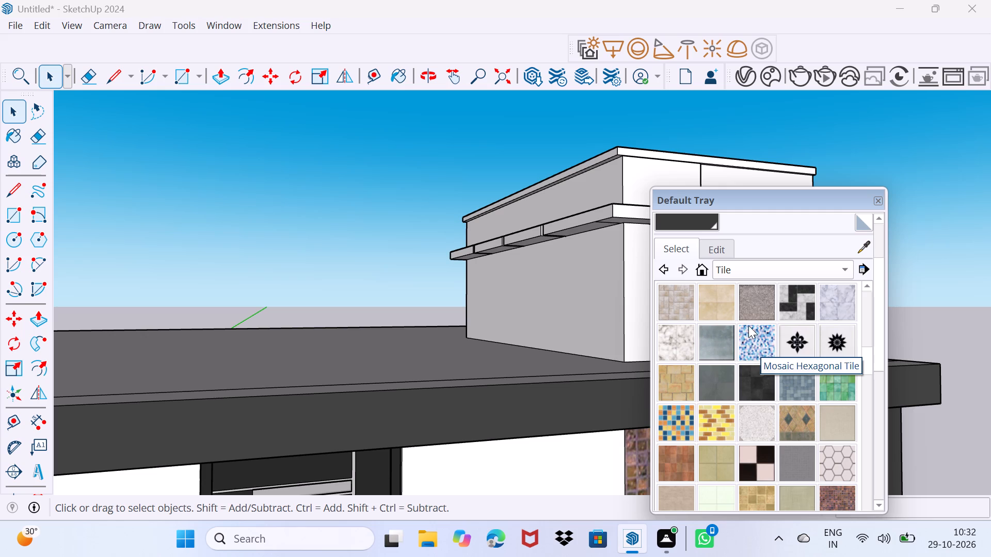
{"action": "scroll", "coordinate": [750, 324], "scroll_direction": "down", "scroll_amount": 3}
{"action": "scroll", "coordinate": [753, 321], "scroll_direction": "up", "scroll_amount": 4}
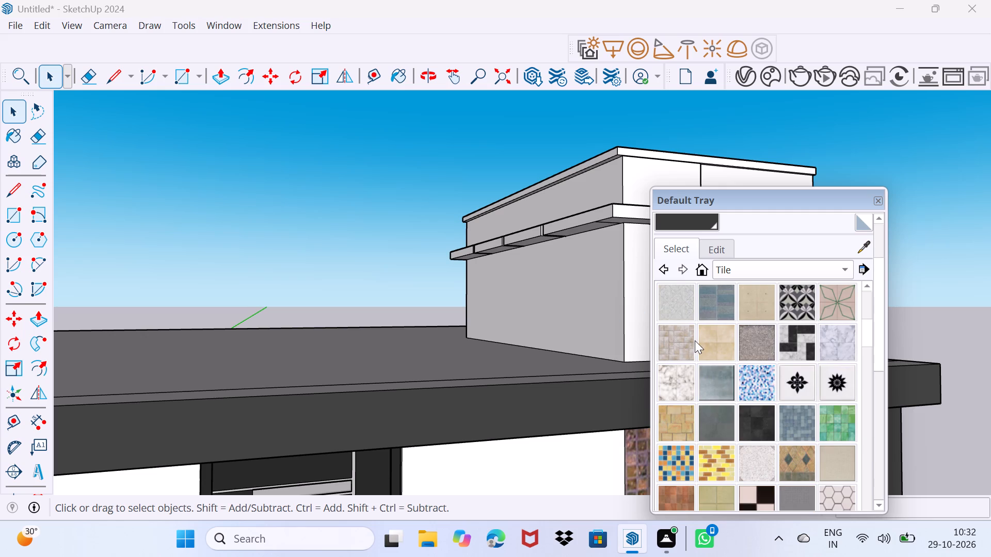
{"action": "left_click", "coordinate": [694, 340]}
{"action": "left_click_drag", "start_coordinate": [775, 203], "coordinate": [741, 363]}
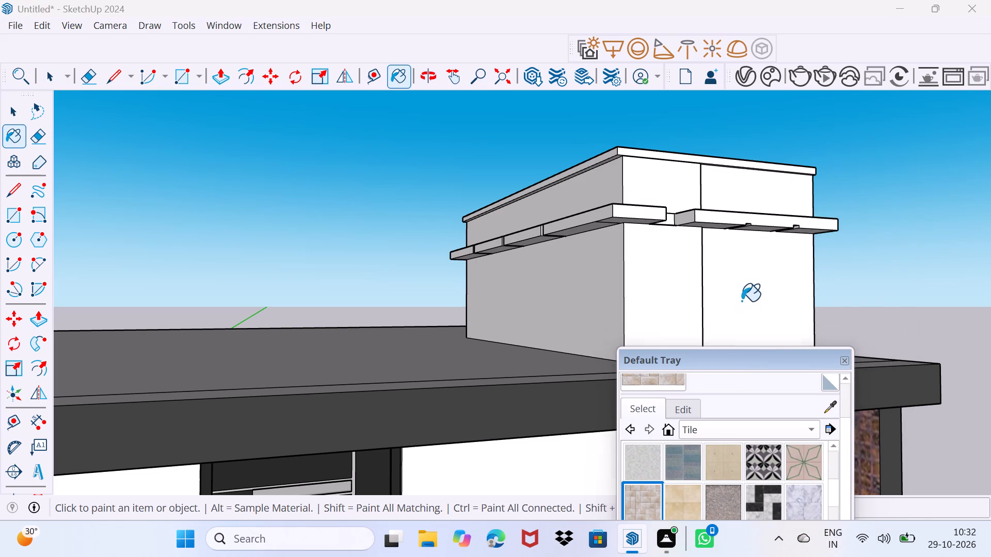
{"action": "left_click", "coordinate": [741, 301]}
{"action": "left_click", "coordinate": [758, 204]}
Paint the wide mosaic wall area under the main roof and its adjoining side wall with the same beige tile.
{"action": "scroll", "coordinate": [748, 275], "scroll_direction": "down", "scroll_amount": 3}
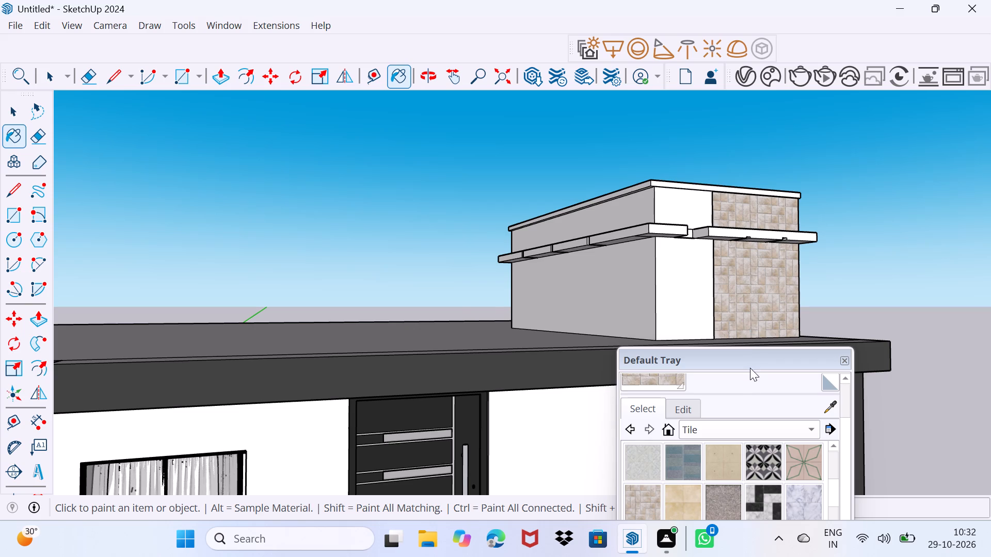
{"action": "left_click_drag", "start_coordinate": [750, 368], "coordinate": [684, 511]}
{"action": "left_click", "coordinate": [734, 440]}
{"action": "left_click", "coordinate": [813, 433]}
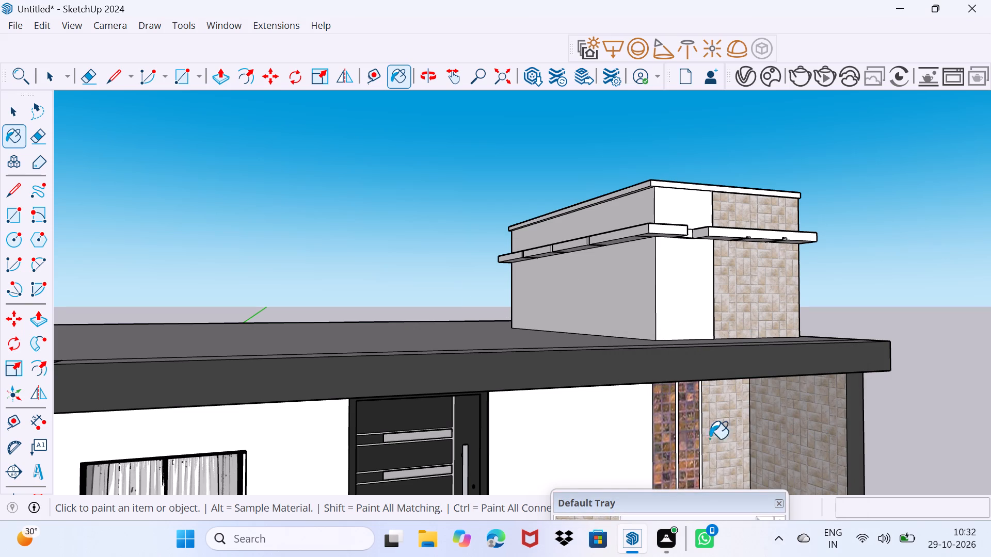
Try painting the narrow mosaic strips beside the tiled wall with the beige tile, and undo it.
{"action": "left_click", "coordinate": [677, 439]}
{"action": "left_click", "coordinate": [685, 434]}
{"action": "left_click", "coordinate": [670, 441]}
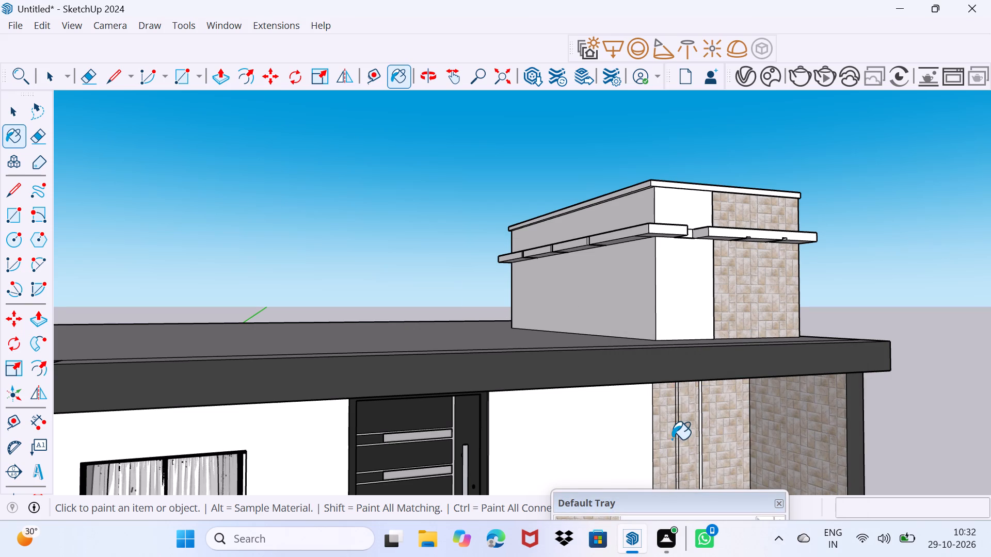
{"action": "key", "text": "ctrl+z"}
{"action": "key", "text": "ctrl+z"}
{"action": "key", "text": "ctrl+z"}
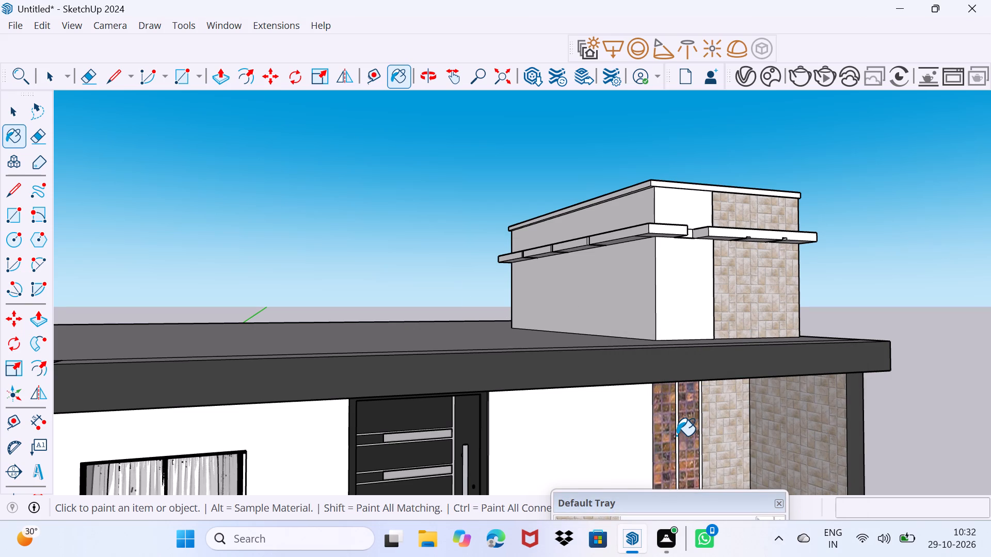
Paint the two remaining narrow mosaic strips between the white vertical bands with the beige tile.
{"action": "scroll", "coordinate": [694, 423], "scroll_direction": "up", "scroll_amount": 4}
{"action": "left_click", "coordinate": [679, 415]}
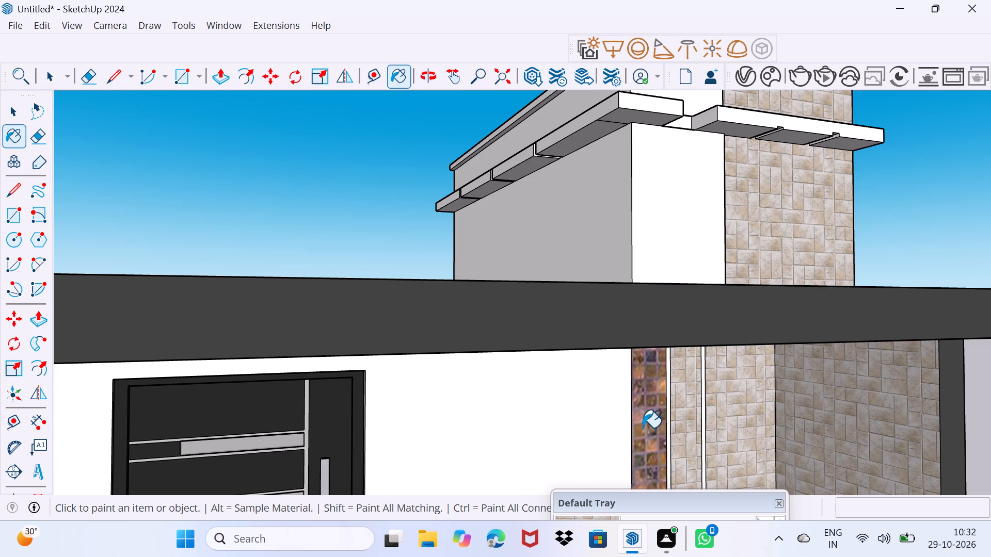
{"action": "left_click", "coordinate": [643, 428]}
{"action": "key", "text": "space"}
Examine the tiled front facade and the rooftop block from the front, from below and from the side.
{"action": "scroll", "coordinate": [730, 298], "scroll_direction": "down", "scroll_amount": 6}
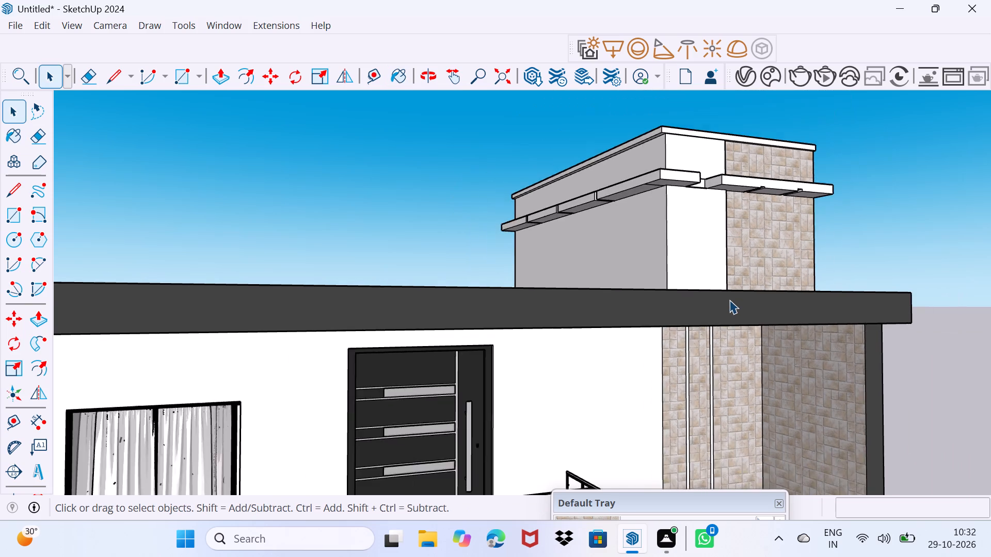
{"action": "scroll", "coordinate": [729, 300], "scroll_direction": "down", "scroll_amount": 5}
{"action": "middle_click_drag", "start_coordinate": [738, 329], "coordinate": [728, 323]}
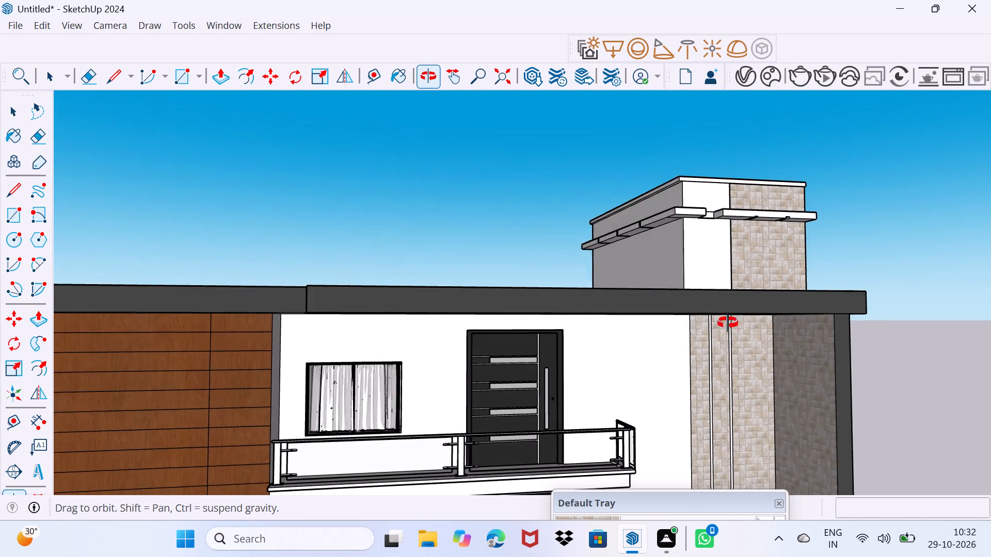
{"action": "middle_click_drag", "start_coordinate": [728, 323], "coordinate": [754, 244]}
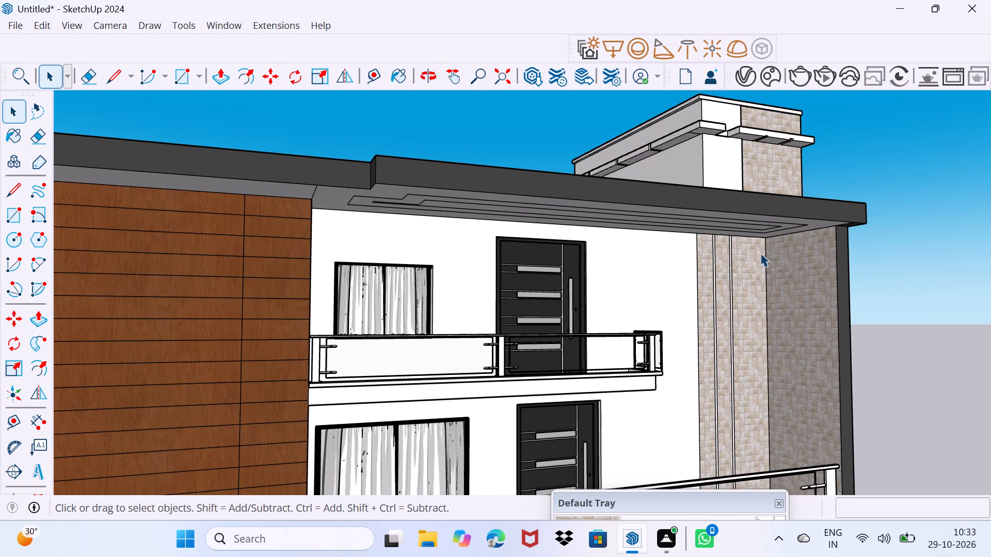
{"action": "scroll", "coordinate": [758, 259], "scroll_direction": "down", "scroll_amount": 1}
{"action": "middle_click_drag", "start_coordinate": [785, 252], "coordinate": [700, 314]}
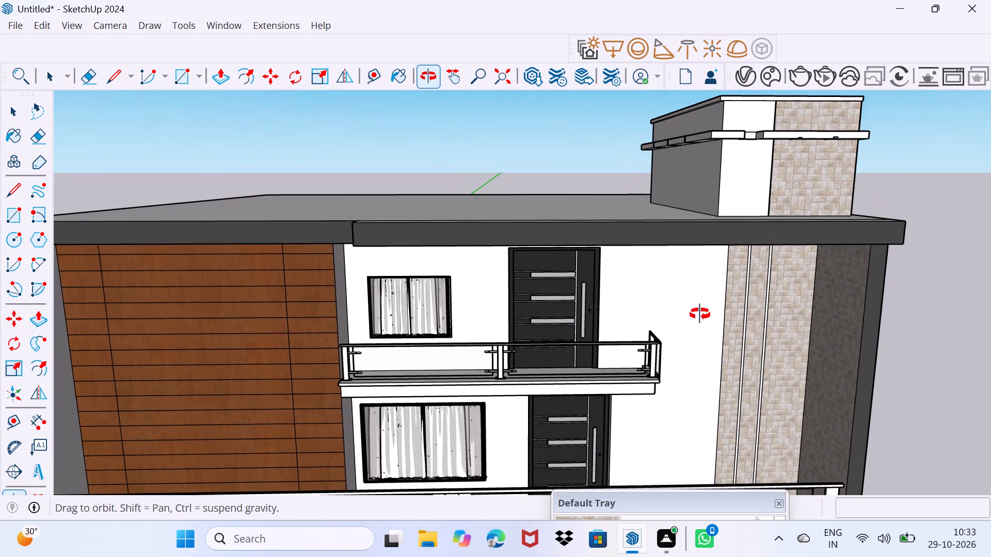
{"action": "middle_click_drag", "start_coordinate": [700, 314], "coordinate": [565, 312]}
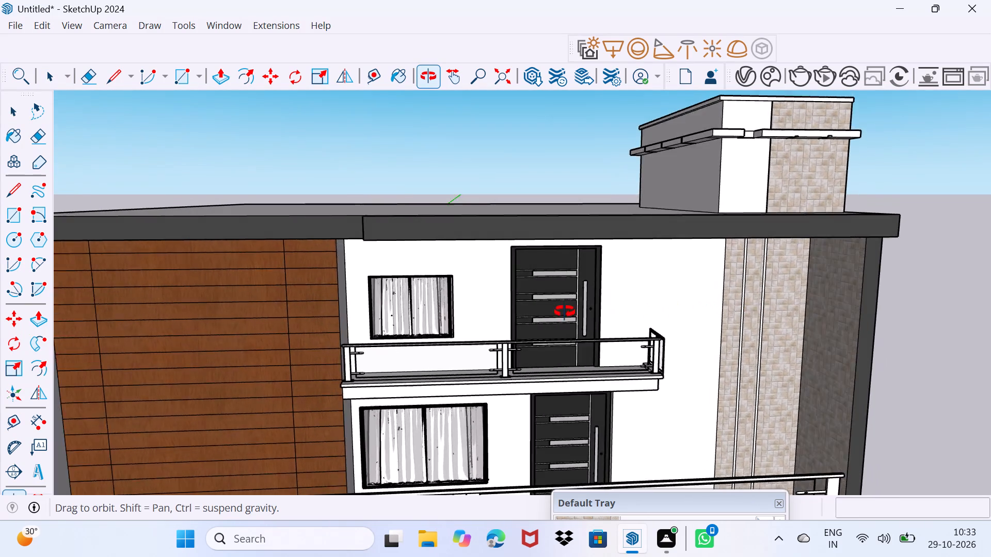
{"action": "middle_click_drag", "start_coordinate": [565, 312], "coordinate": [402, 348]}
{"action": "scroll", "coordinate": [568, 322], "scroll_direction": "up", "scroll_amount": 1}
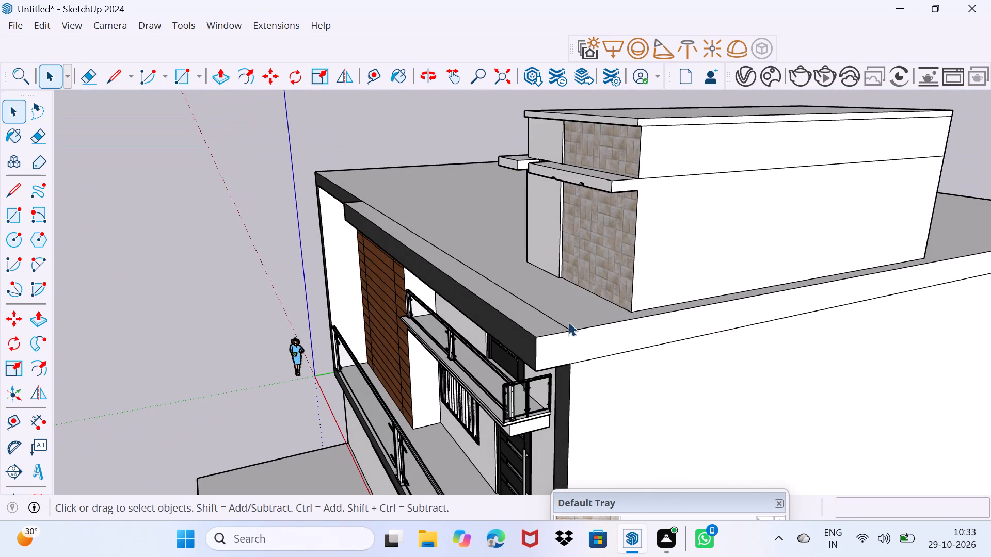
Copy the roof slab's long side edge beside the rooftop block 5" inward to outline a narrow strip.
{"action": "scroll", "coordinate": [568, 322], "scroll_direction": "up", "scroll_amount": 4}
{"action": "left_click", "coordinate": [572, 332]}
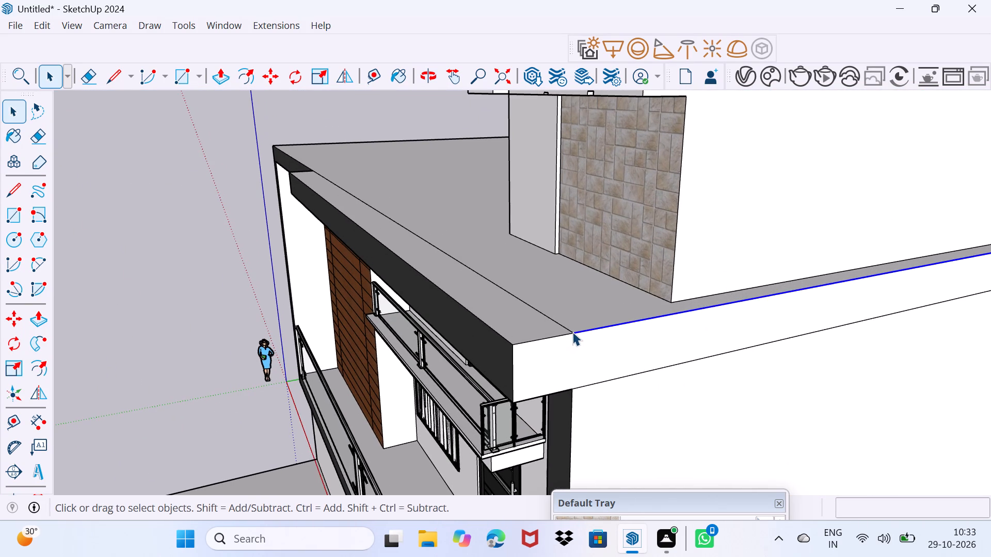
{"action": "key", "text": "m"}
{"action": "left_click", "coordinate": [570, 332]}
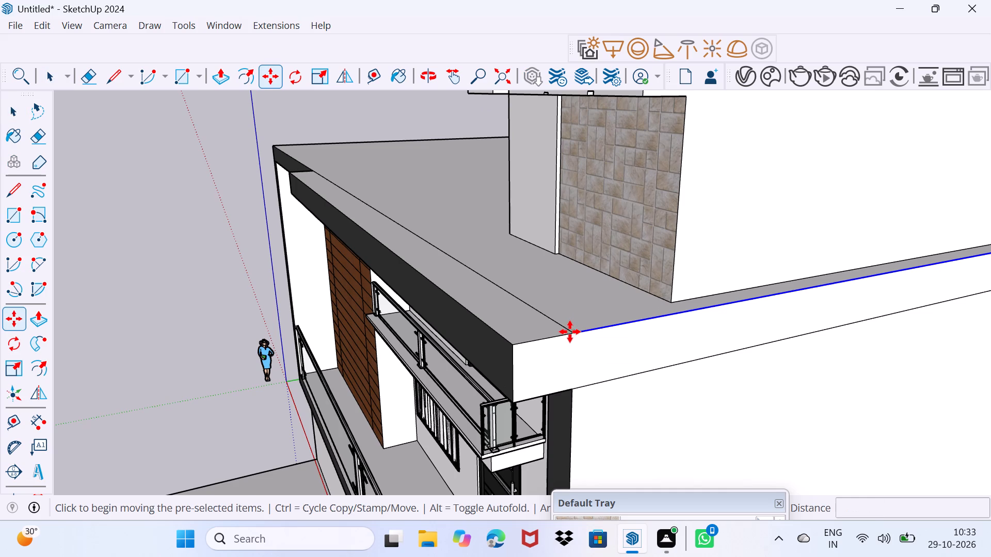
{"action": "left_click", "coordinate": [556, 318]}
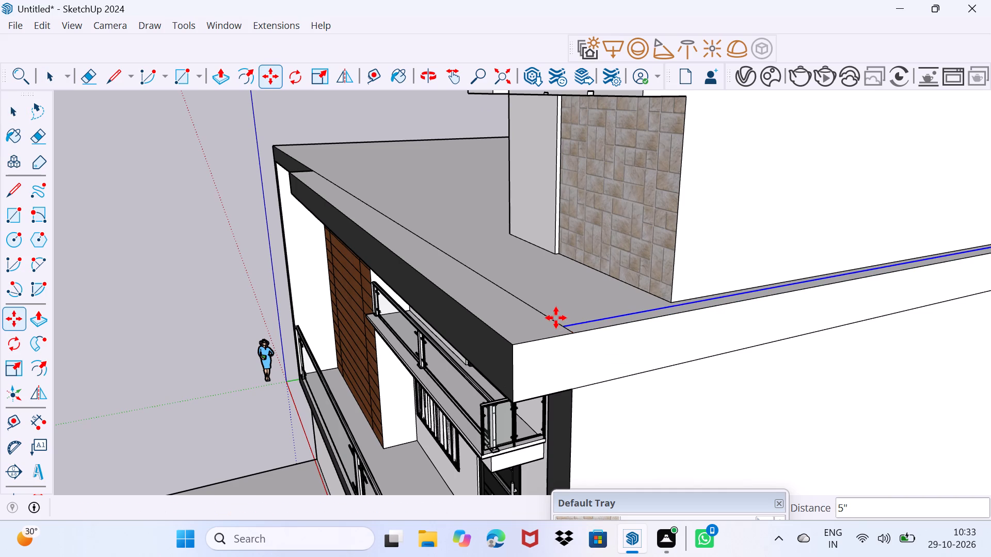
{"action": "key", "text": "space"}
Extrude the narrow strip along the roof's side edge upward 5' as a parapet wall.
{"action": "left_click", "coordinate": [591, 326]}
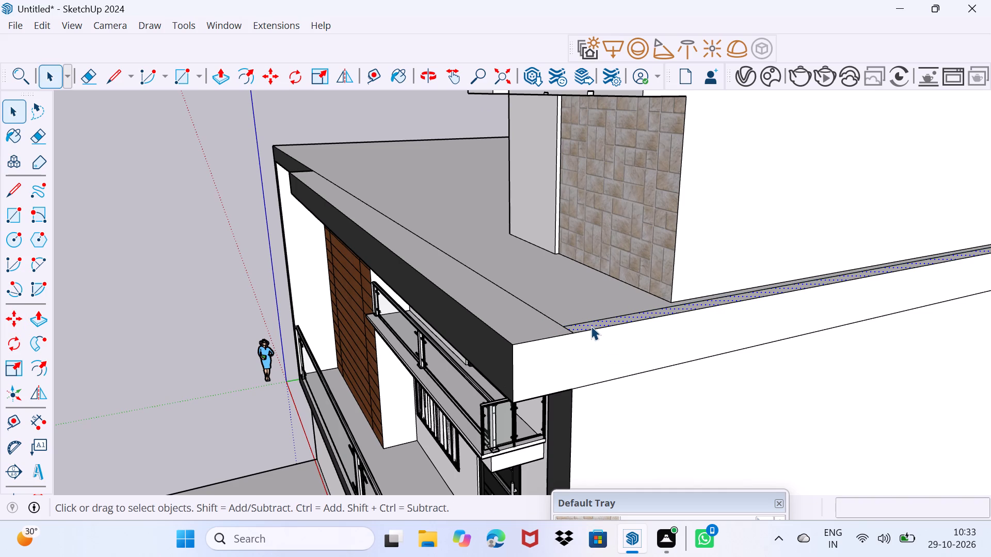
{"action": "key", "text": "p"}
{"action": "left_click", "coordinate": [591, 326]}
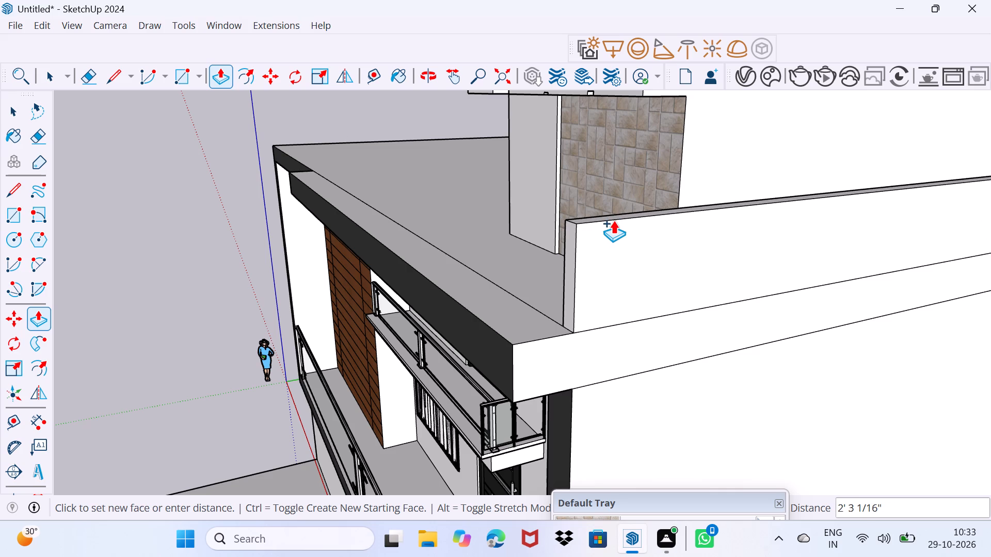
{"action": "type", "text": "5'"}
{"action": "key", "text": "Return"}
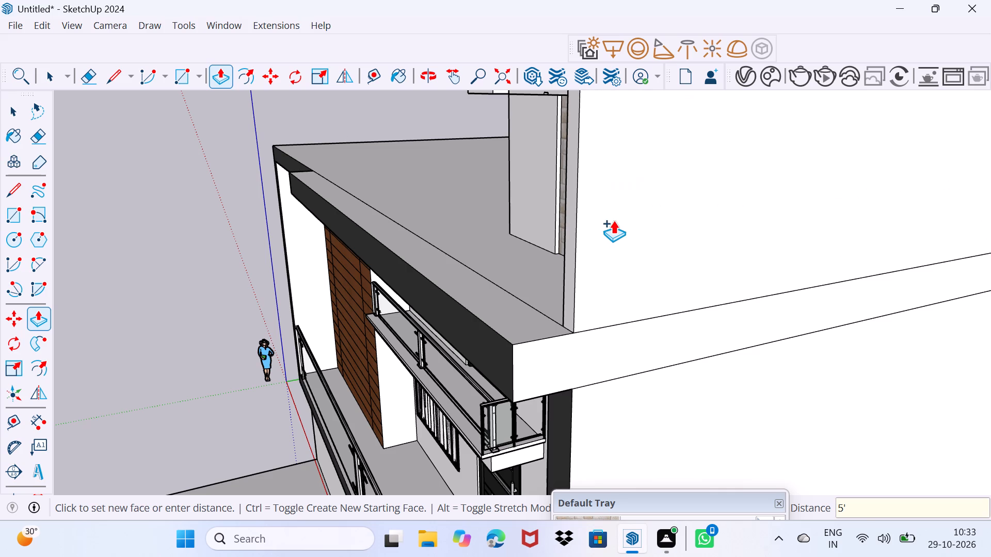
{"action": "key", "text": "space"}
Examine the side parapet wall and the open front edge of the roof from the front and corner.
{"action": "scroll", "coordinate": [579, 239], "scroll_direction": "down", "scroll_amount": 6}
{"action": "middle_click_drag", "start_coordinate": [556, 255], "coordinate": [790, 270]}
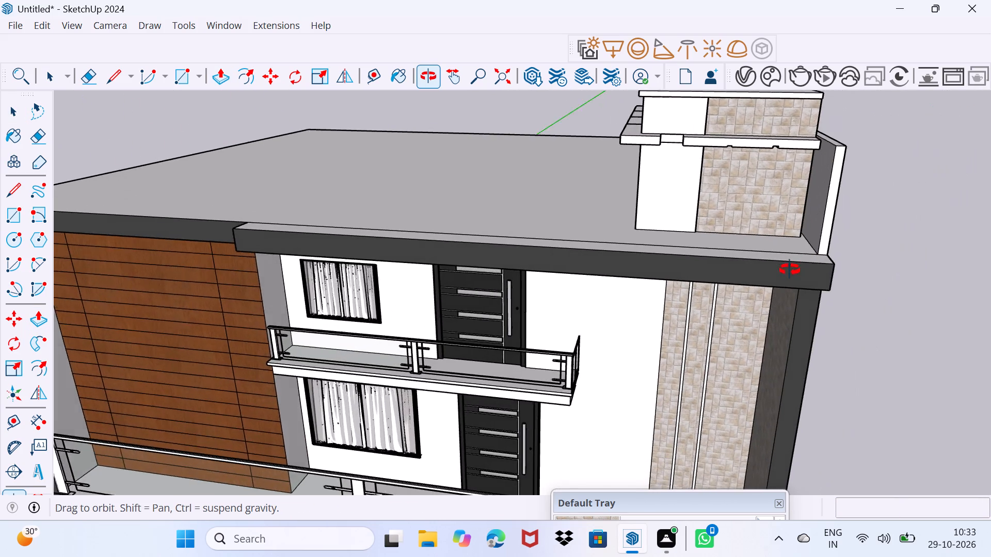
{"action": "middle_click_drag", "start_coordinate": [790, 270], "coordinate": [734, 271]}
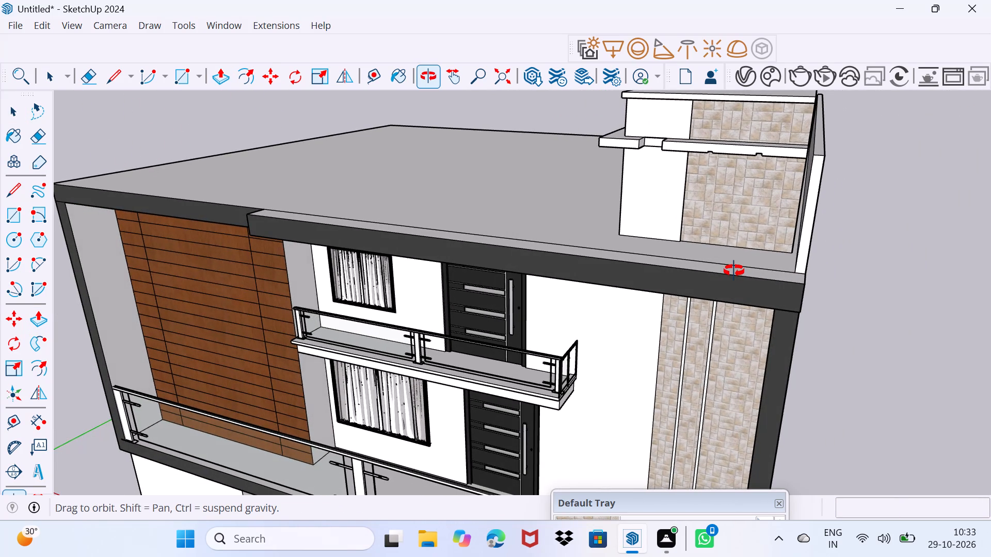
{"action": "middle_click_drag", "start_coordinate": [734, 271], "coordinate": [710, 271]}
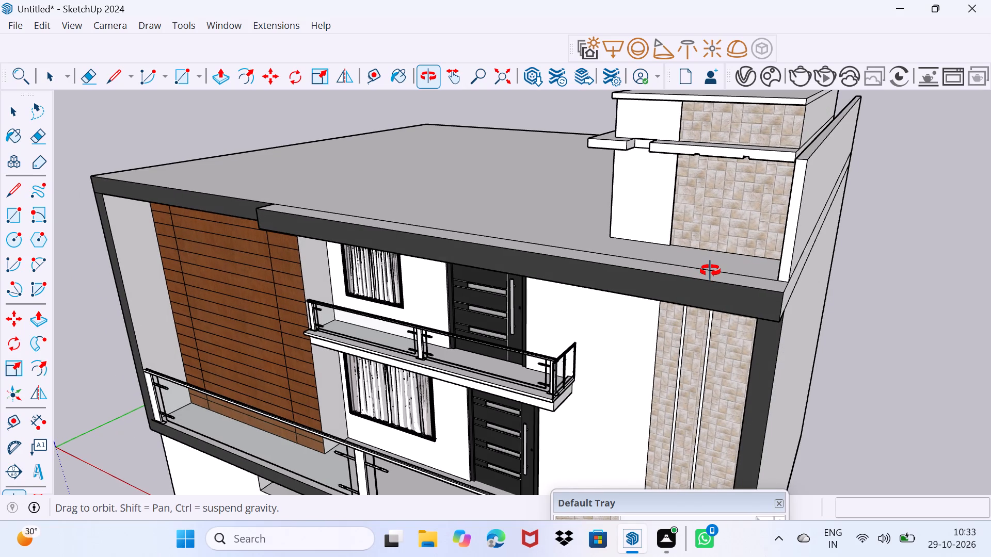
{"action": "middle_click_drag", "start_coordinate": [710, 271], "coordinate": [833, 267]}
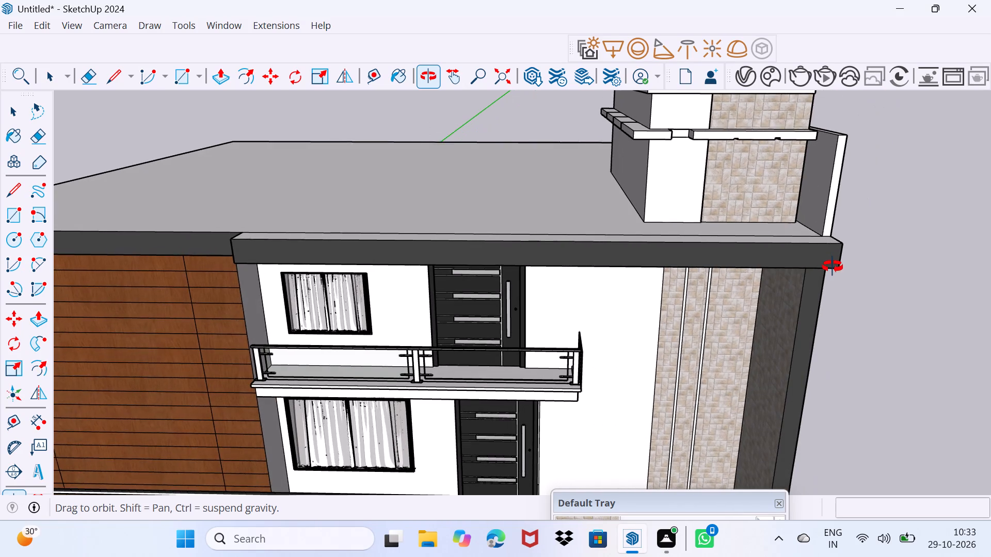
{"action": "middle_click_drag", "start_coordinate": [833, 267], "coordinate": [828, 266]}
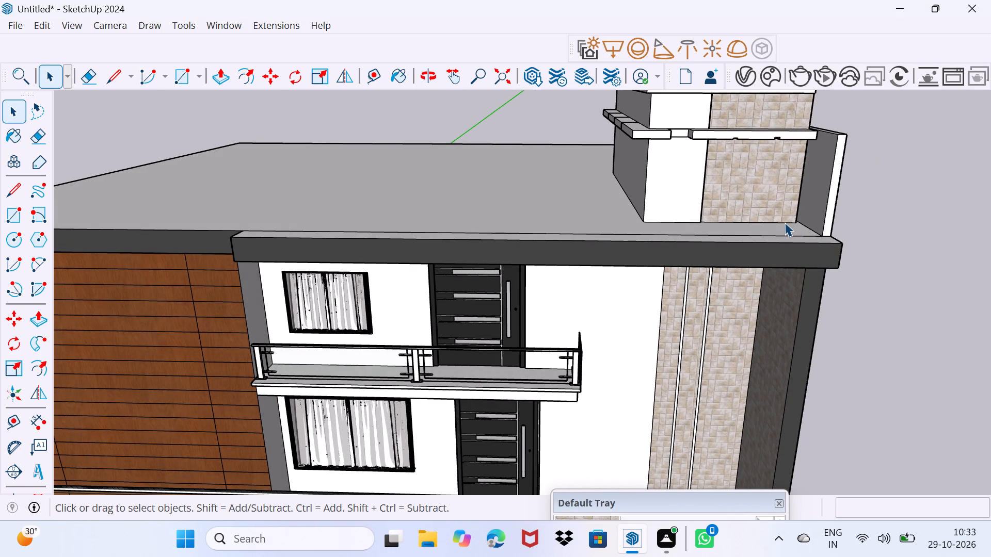
{"action": "scroll", "coordinate": [781, 222], "scroll_direction": "down", "scroll_amount": 1}
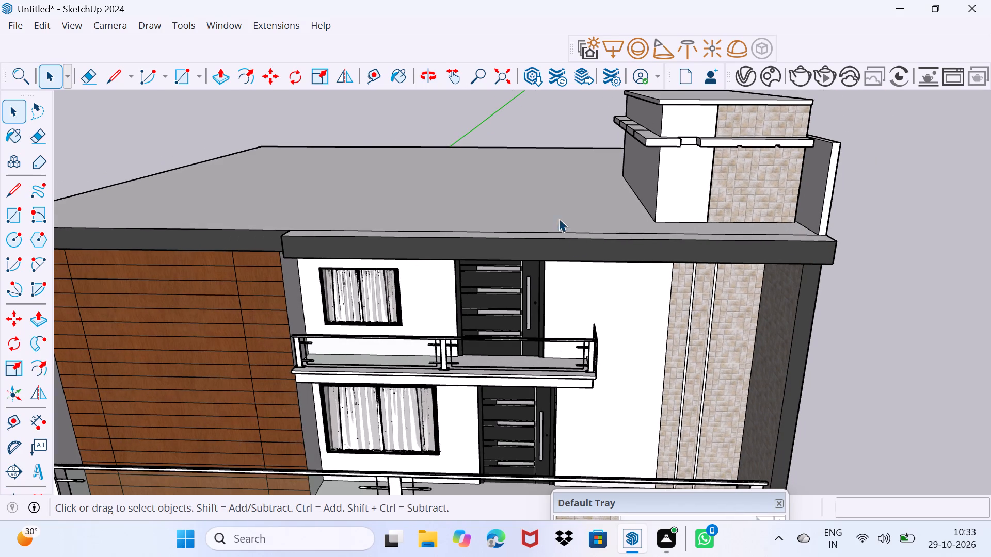
Search the 3D Warehouse for "railing".
{"action": "left_click", "coordinate": [224, 23]}
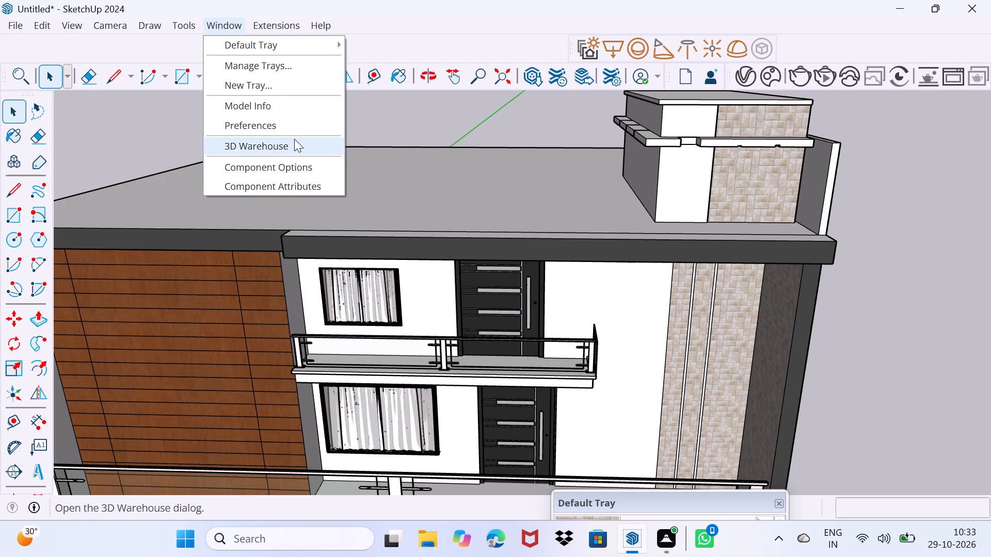
{"action": "left_click", "coordinate": [291, 145]}
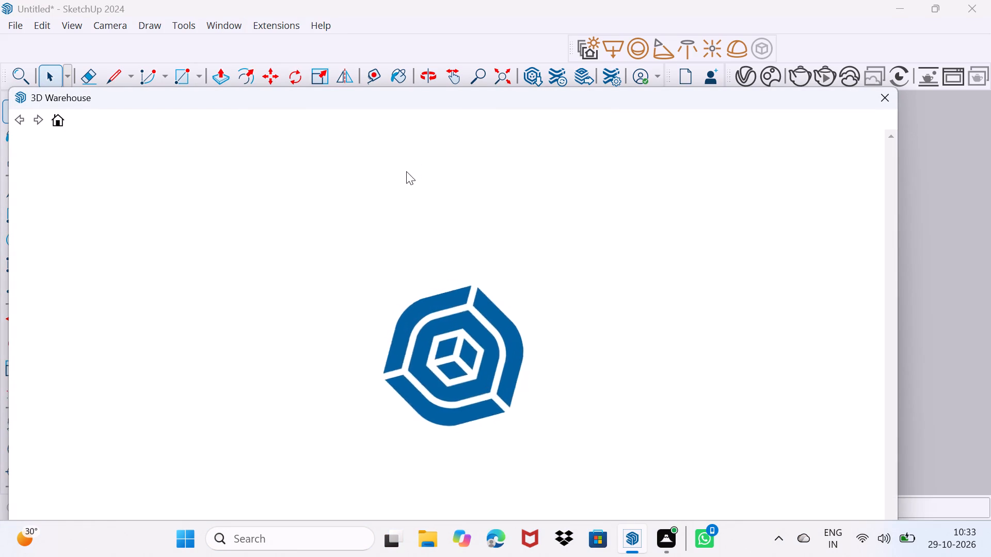
{"action": "left_click", "coordinate": [421, 157]}
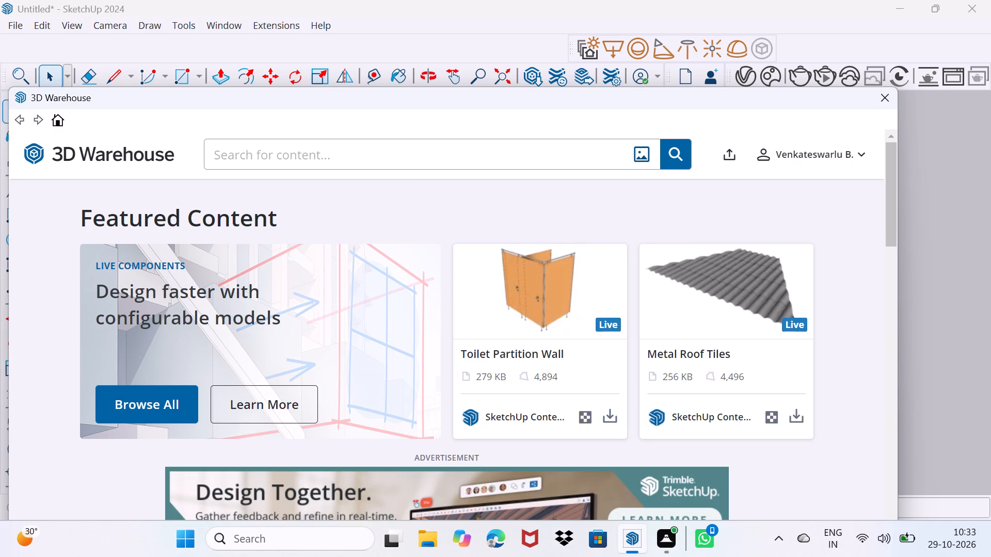
{"action": "type", "text": "railing"}
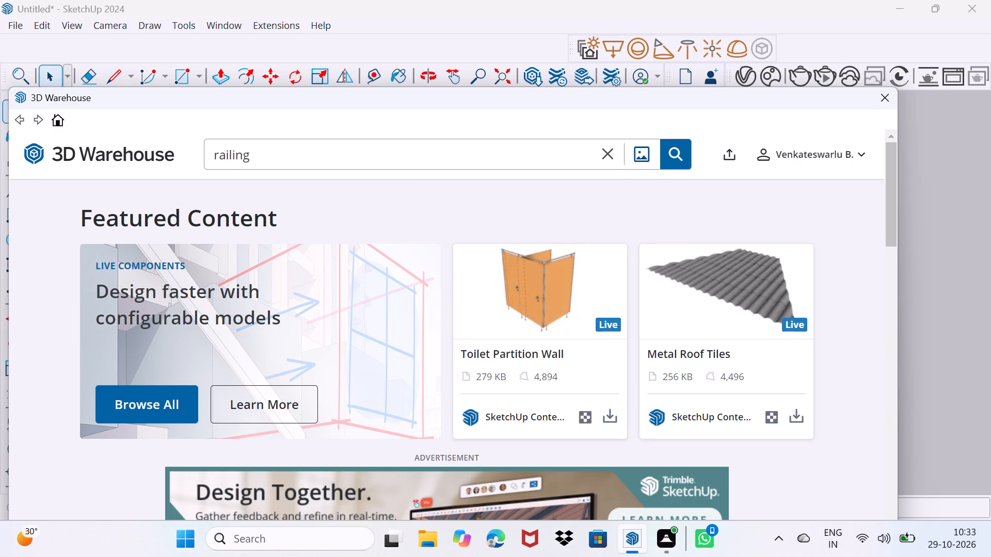
{"action": "key", "text": "Return"}
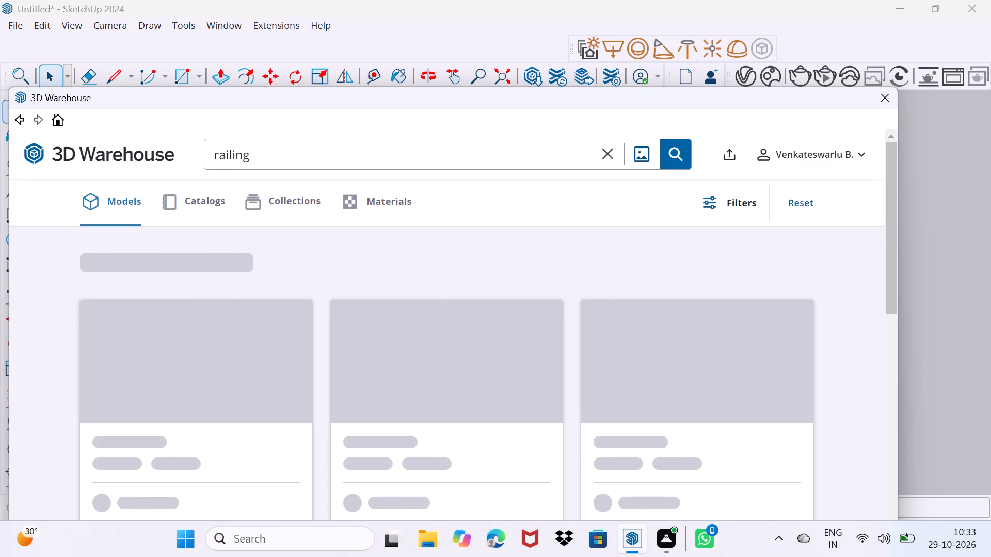
Browse the railing models and load the 51 KB one with wood-clad posts, a wooden handrail and horizontal bars into the model.
{"action": "scroll", "coordinate": [442, 233], "scroll_direction": "down", "scroll_amount": 2}
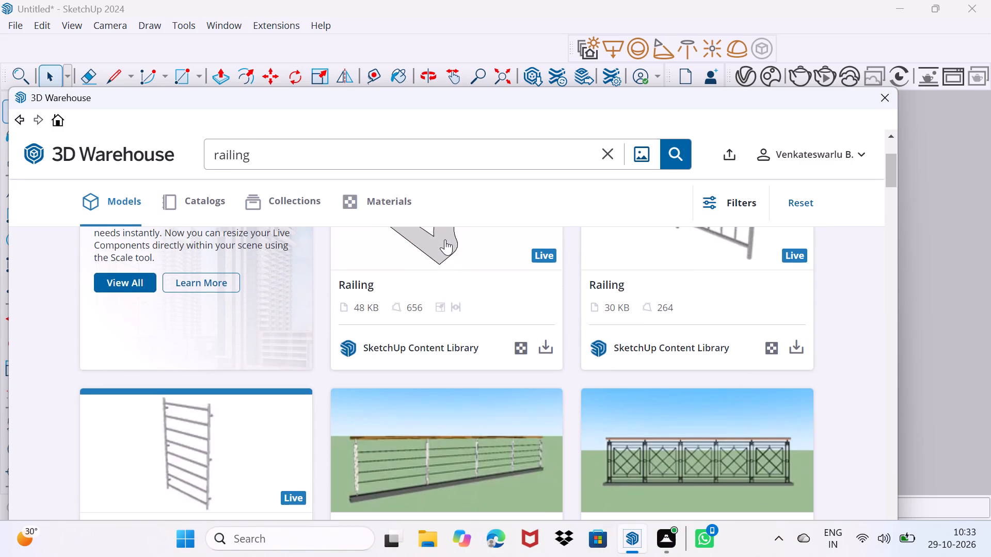
{"action": "scroll", "coordinate": [446, 241], "scroll_direction": "down", "scroll_amount": 5}
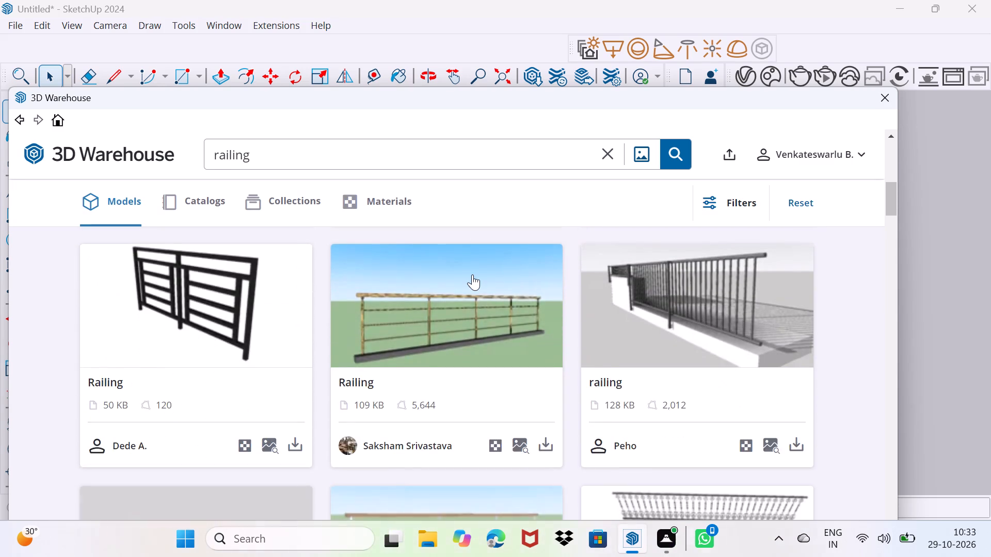
{"action": "scroll", "coordinate": [472, 274], "scroll_direction": "down", "scroll_amount": 4}
{"action": "scroll", "coordinate": [479, 291], "scroll_direction": "up", "scroll_amount": 1}
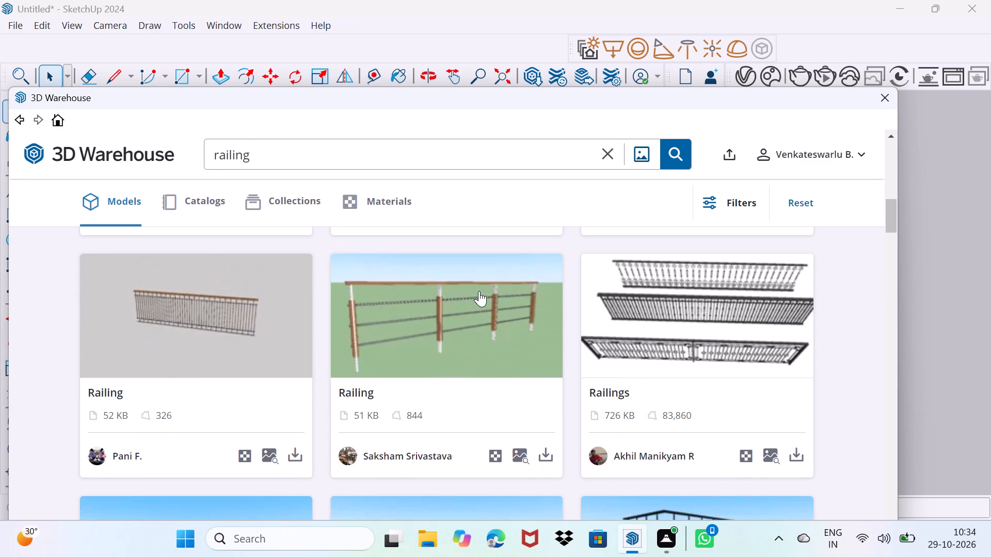
{"action": "scroll", "coordinate": [542, 439], "scroll_direction": "down", "scroll_amount": 3}
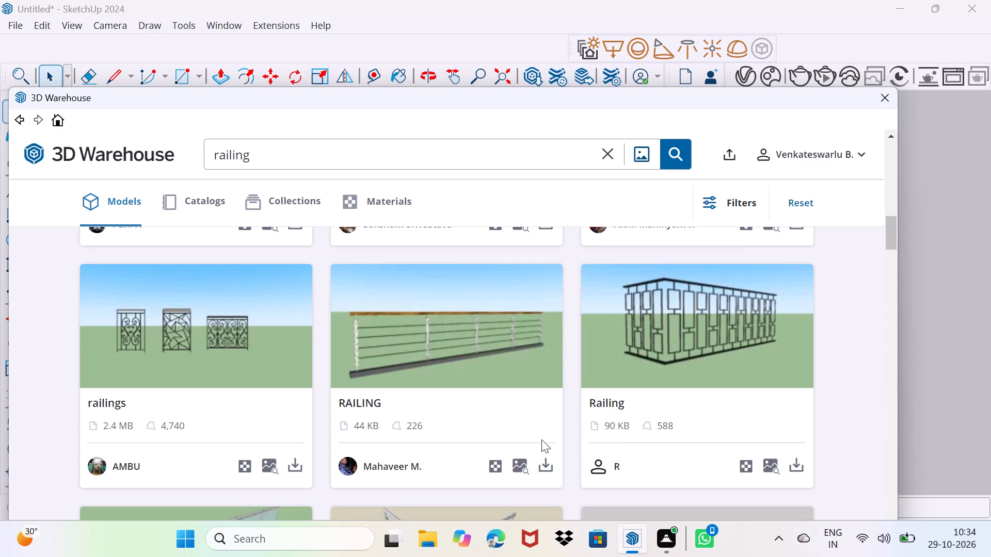
{"action": "scroll", "coordinate": [541, 439], "scroll_direction": "up", "scroll_amount": 3}
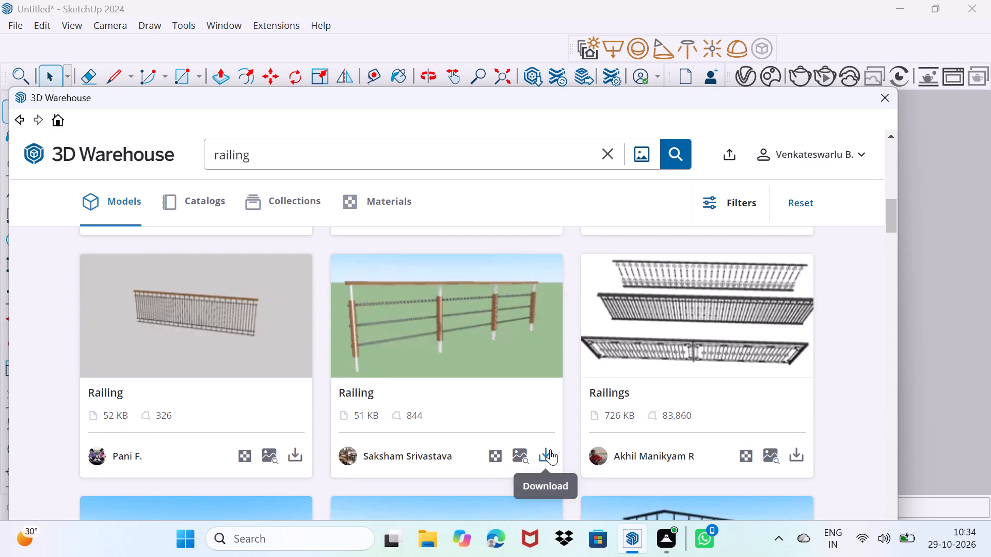
{"action": "left_click", "coordinate": [549, 452]}
{"action": "left_click", "coordinate": [418, 363]}
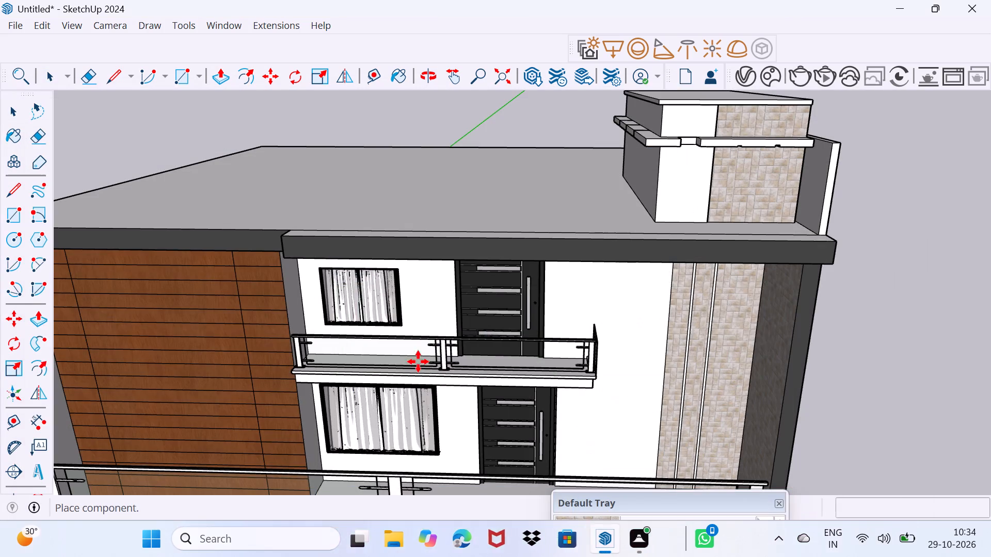
Place the downloaded railing along the front edge of the main roof, with its far end near the side parapet wall.
{"action": "scroll", "coordinate": [203, 255], "scroll_direction": "up", "scroll_amount": 5}
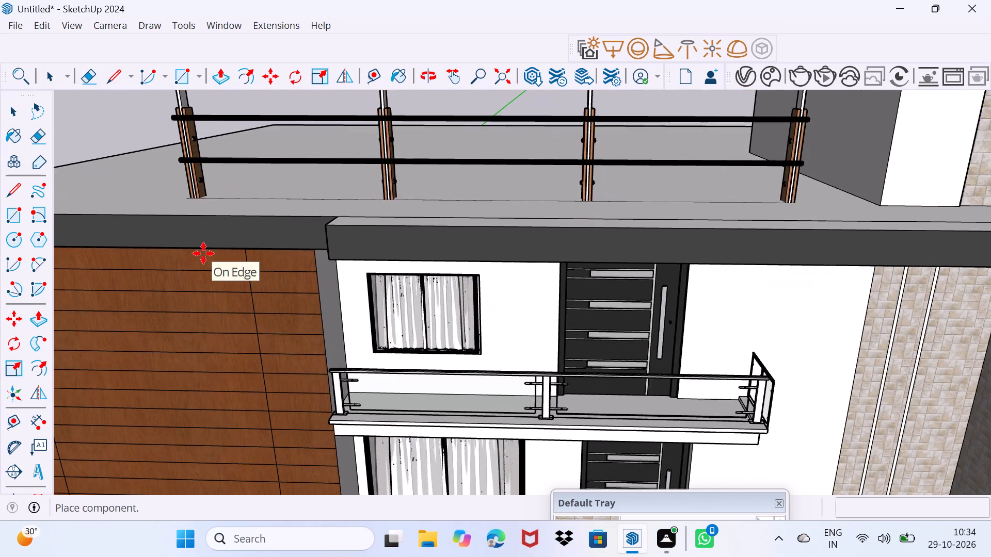
{"action": "middle_click_drag", "start_coordinate": [206, 249], "coordinate": [355, 255]}
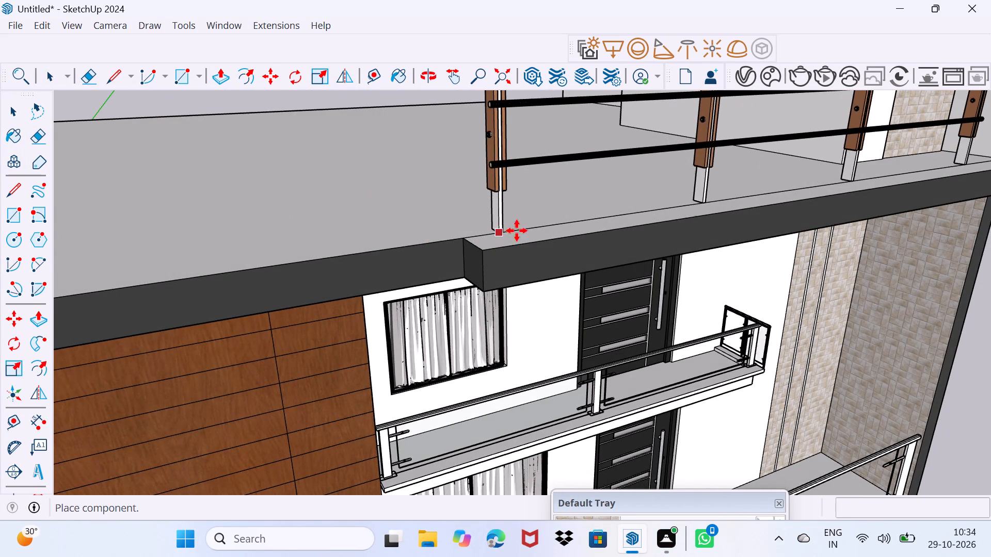
{"action": "middle_click_drag", "start_coordinate": [562, 227], "coordinate": [452, 236]}
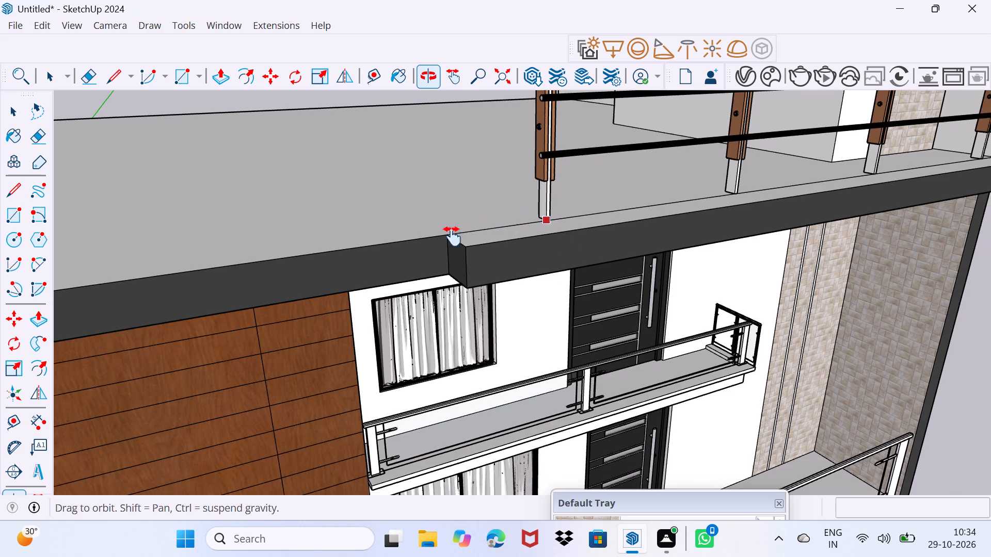
{"action": "middle_click_drag", "start_coordinate": [452, 236], "coordinate": [369, 263]}
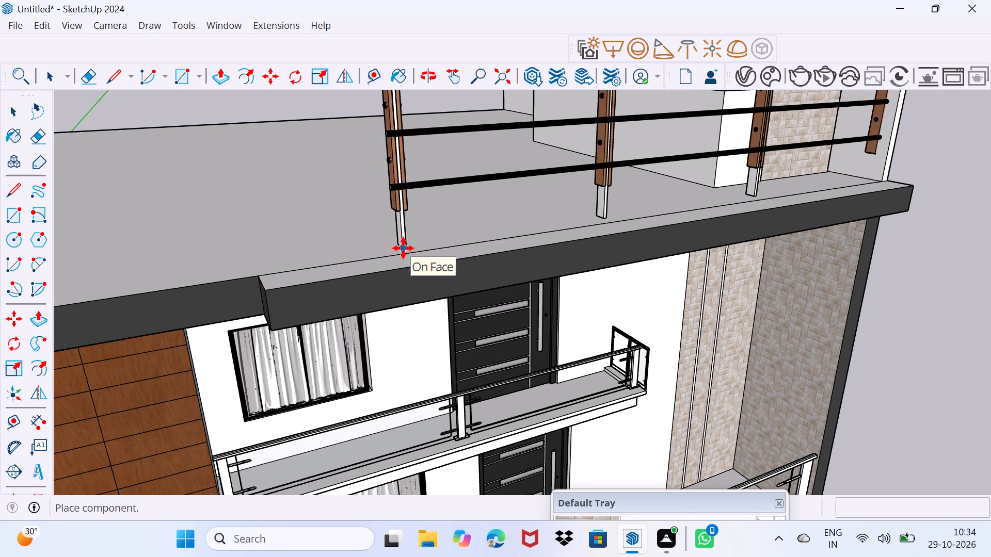
{"action": "left_click", "coordinate": [404, 252]}
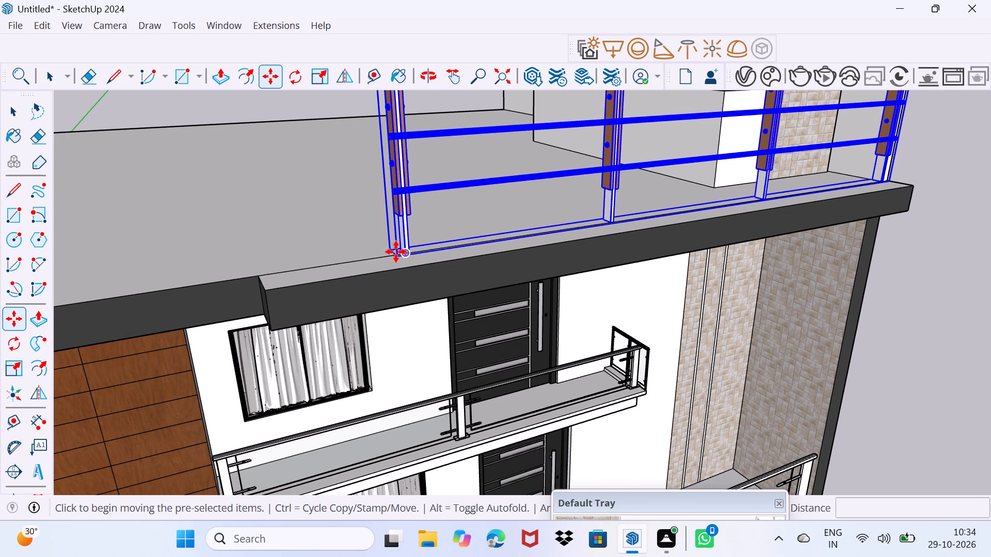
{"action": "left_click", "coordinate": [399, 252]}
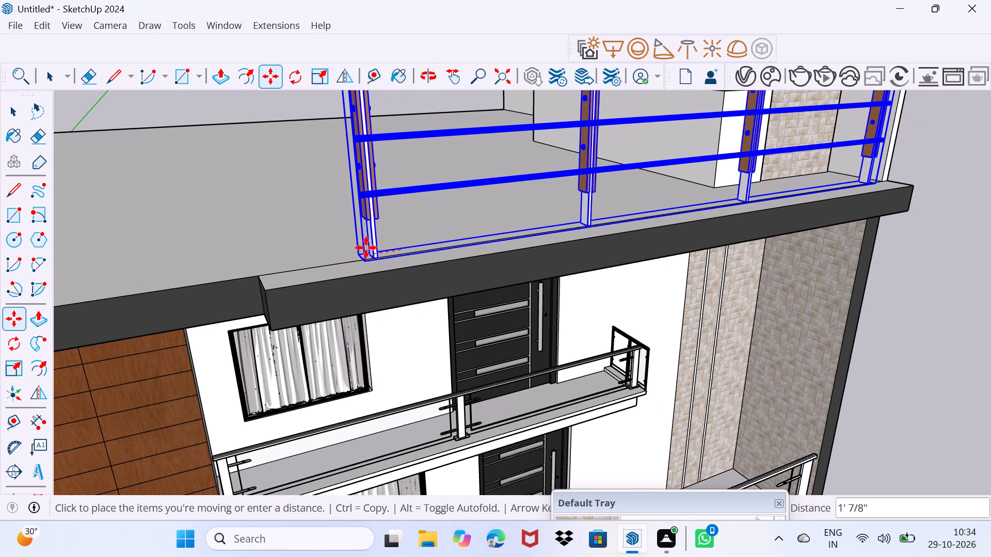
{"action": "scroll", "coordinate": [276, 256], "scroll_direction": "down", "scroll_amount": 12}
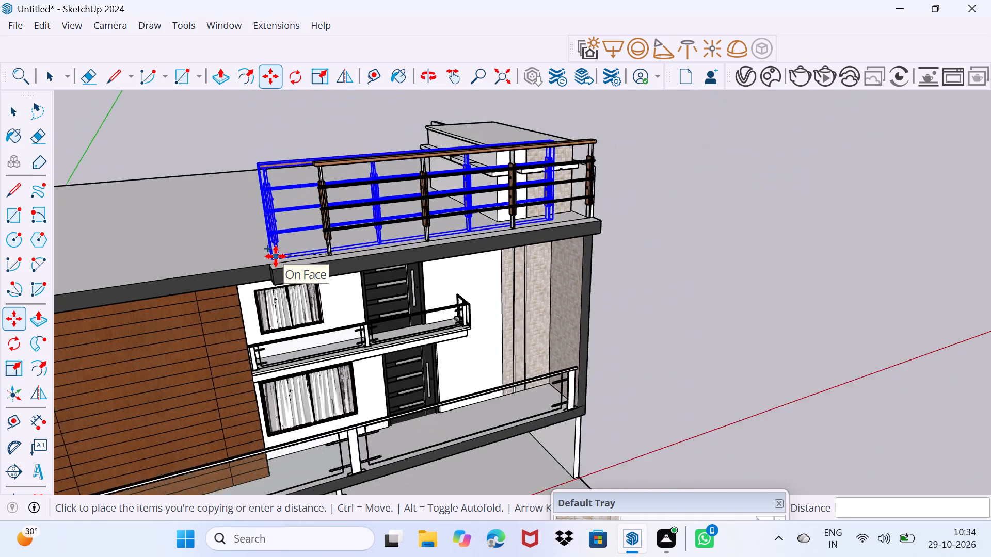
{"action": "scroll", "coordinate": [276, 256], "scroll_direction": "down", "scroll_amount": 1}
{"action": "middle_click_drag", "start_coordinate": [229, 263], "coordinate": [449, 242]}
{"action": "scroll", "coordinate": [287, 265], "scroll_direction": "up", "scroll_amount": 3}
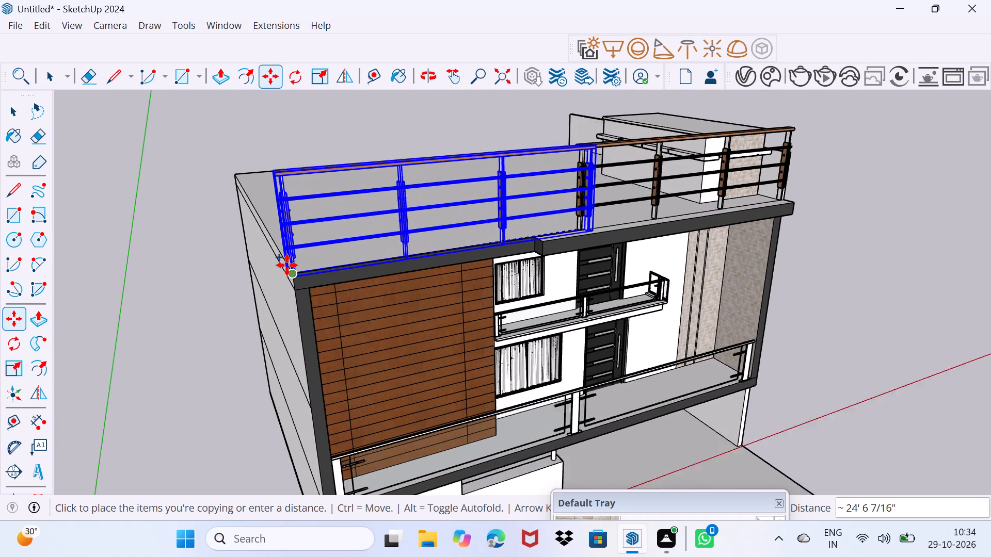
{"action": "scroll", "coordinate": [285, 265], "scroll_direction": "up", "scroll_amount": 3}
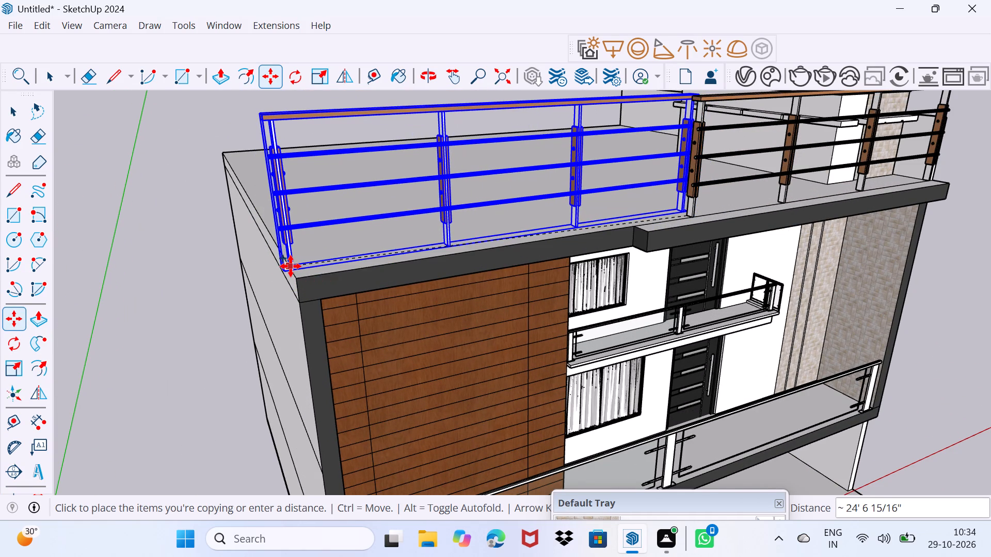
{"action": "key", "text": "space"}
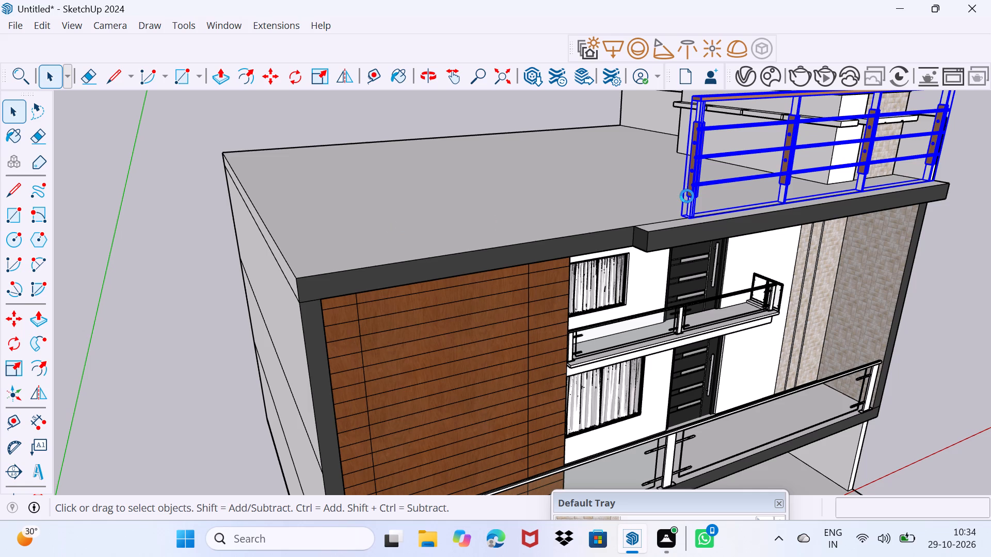
Scale the roof railing along its length by about 1.94 so it reaches the front corner of the main roof.
{"action": "key", "text": "s"}
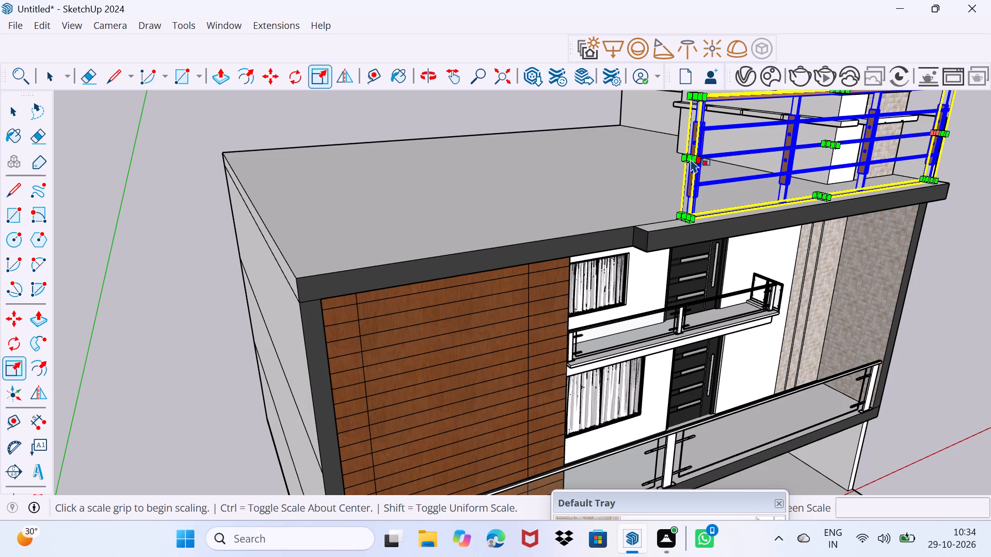
{"action": "left_click", "coordinate": [688, 157]}
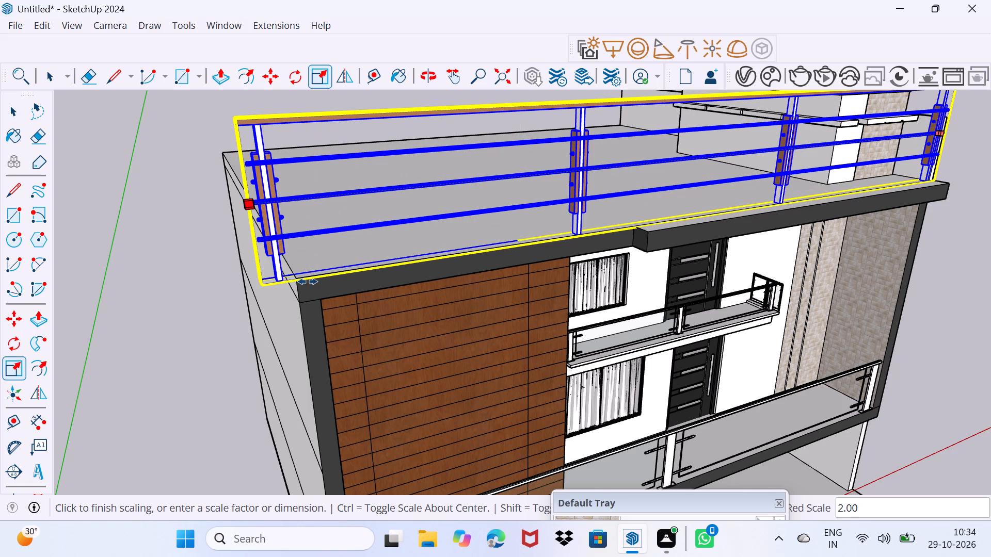
{"action": "left_click", "coordinate": [306, 301]}
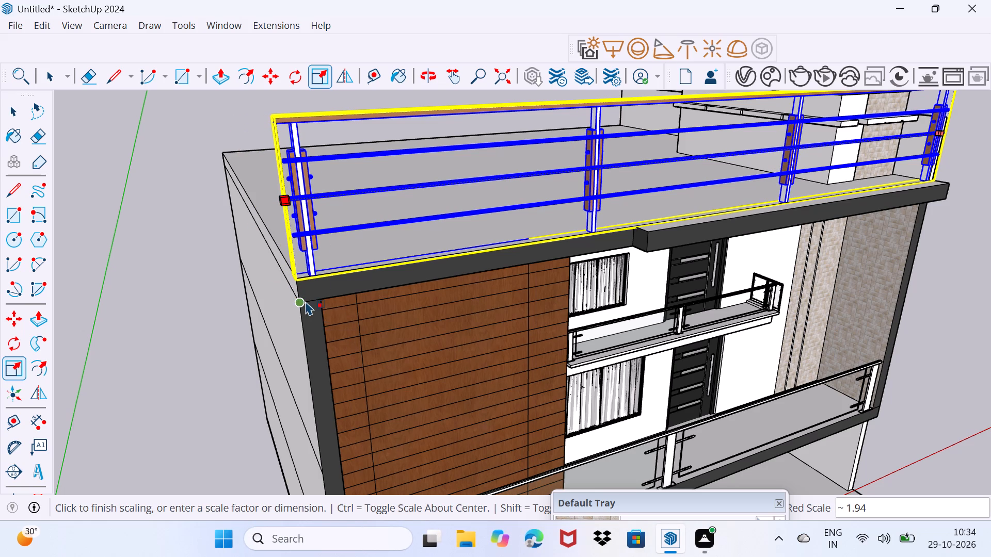
{"action": "key", "text": "space"}
{"action": "left_click_drag", "start_coordinate": [315, 270], "coordinate": [347, 228]}
Scale the roof railing down in height from its top, keeping its base on the roof edge.
{"action": "middle_click_drag", "start_coordinate": [407, 213], "coordinate": [341, 283]}
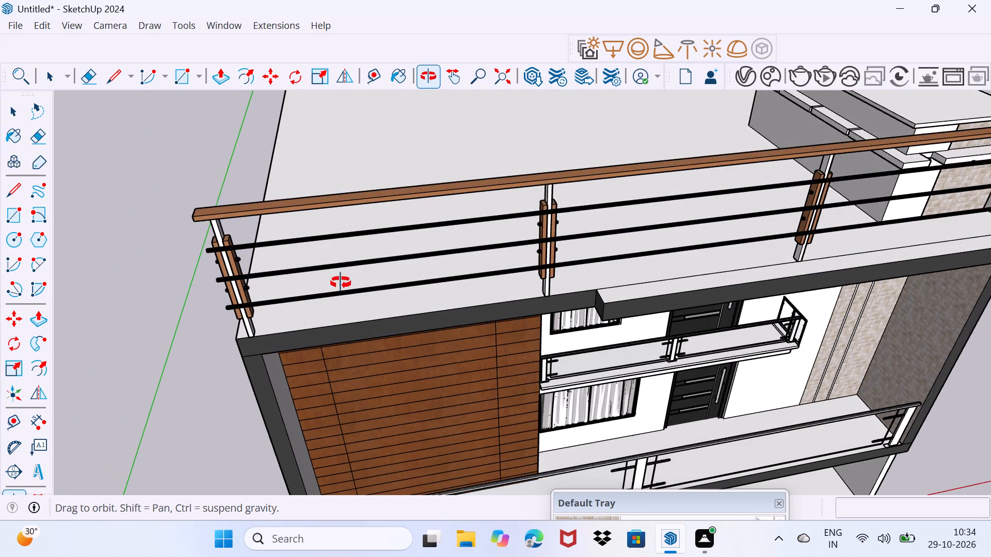
{"action": "middle_click_drag", "start_coordinate": [341, 283], "coordinate": [350, 260]}
{"action": "left_click", "coordinate": [589, 150]}
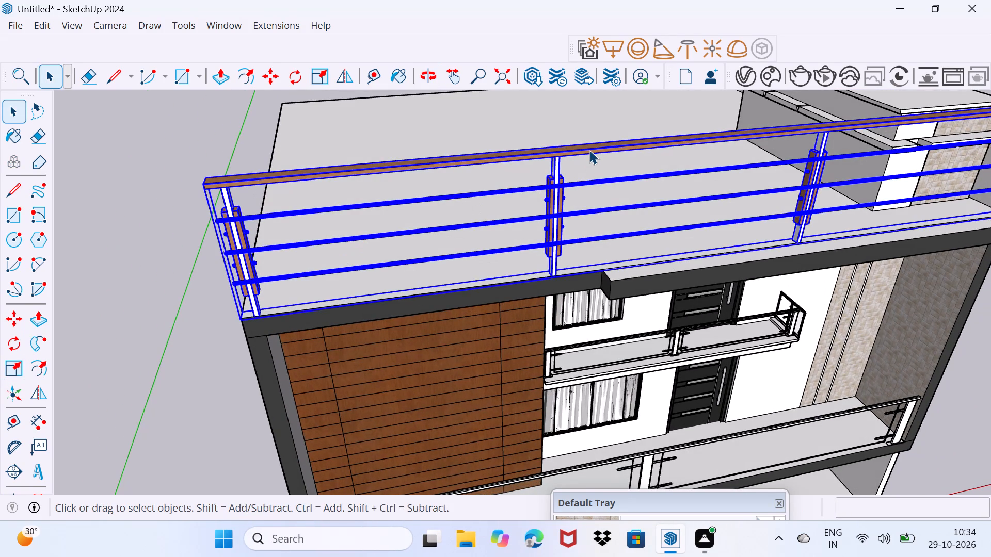
{"action": "key", "text": "s"}
{"action": "scroll", "coordinate": [697, 133], "scroll_direction": "up", "scroll_amount": 2}
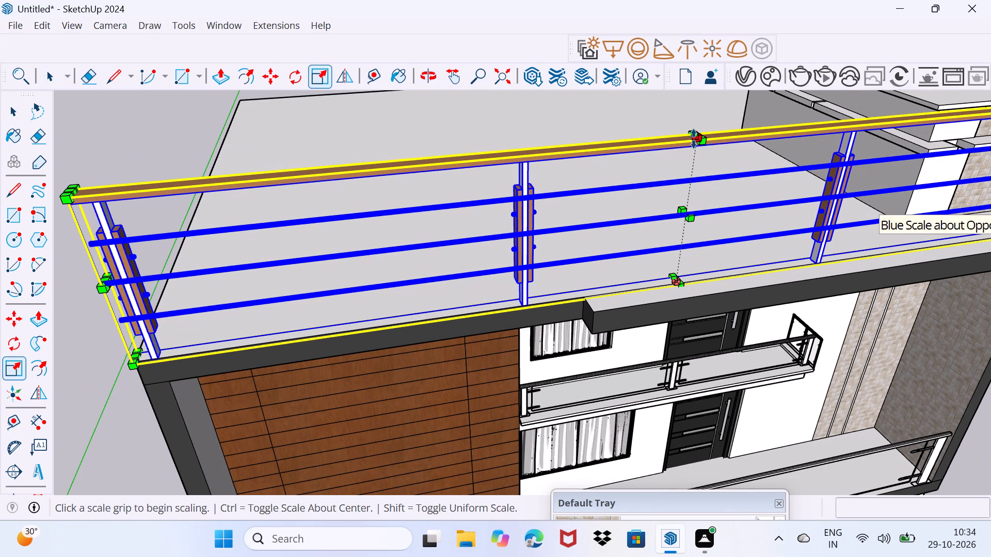
{"action": "scroll", "coordinate": [692, 138], "scroll_direction": "up", "scroll_amount": 4}
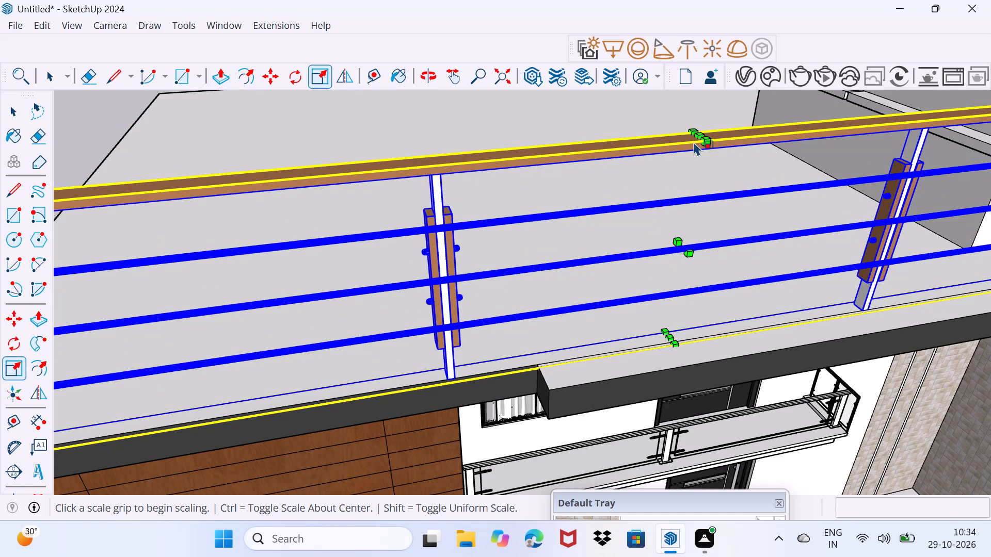
{"action": "left_click", "coordinate": [695, 137]}
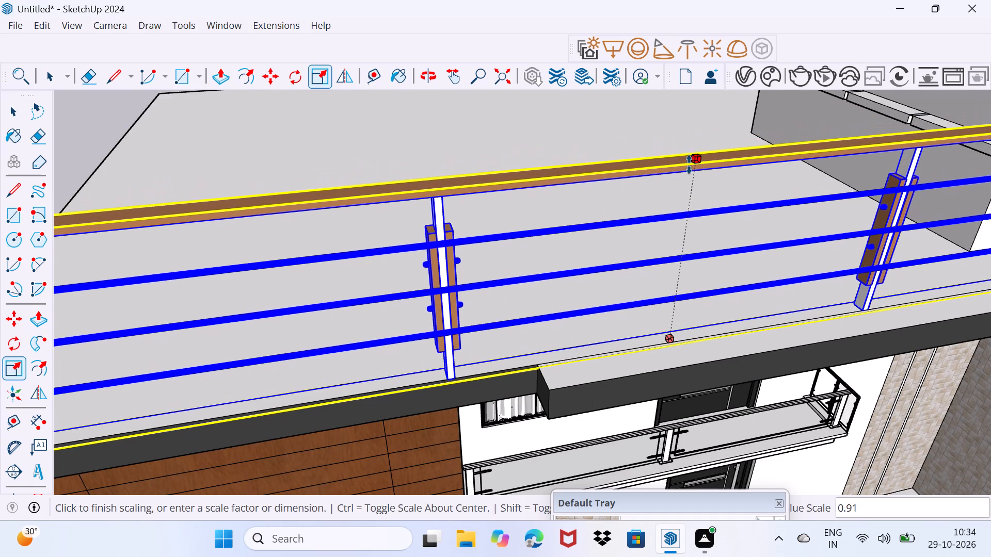
{"action": "left_click", "coordinate": [682, 210]}
{"action": "key", "text": "space"}
{"action": "left_click_drag", "start_coordinate": [643, 196], "coordinate": [657, 156]}
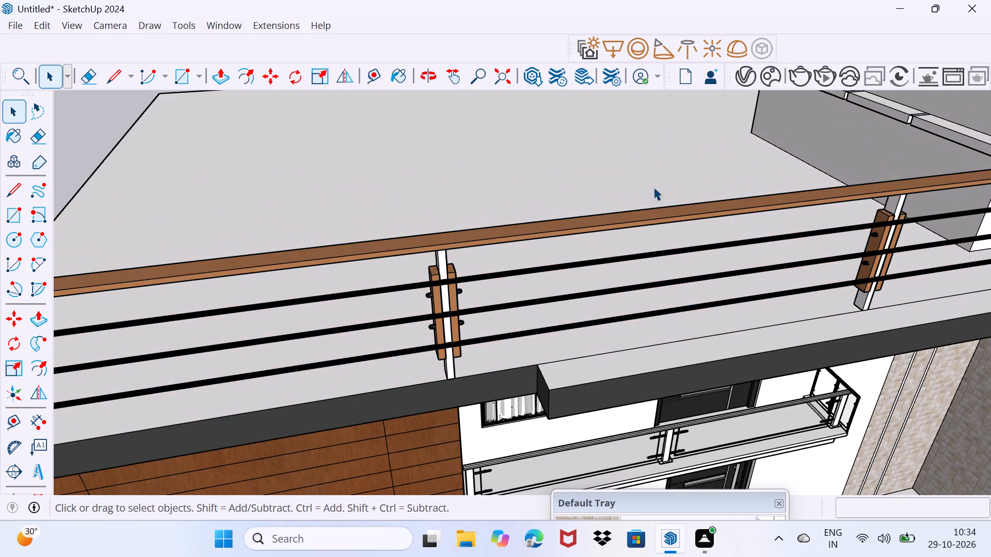
Examine the resized roof railing and the front facade down to the open ground-floor area.
{"action": "scroll", "coordinate": [653, 188], "scroll_direction": "down", "scroll_amount": 10}
{"action": "middle_click_drag", "start_coordinate": [738, 249], "coordinate": [519, 128]}
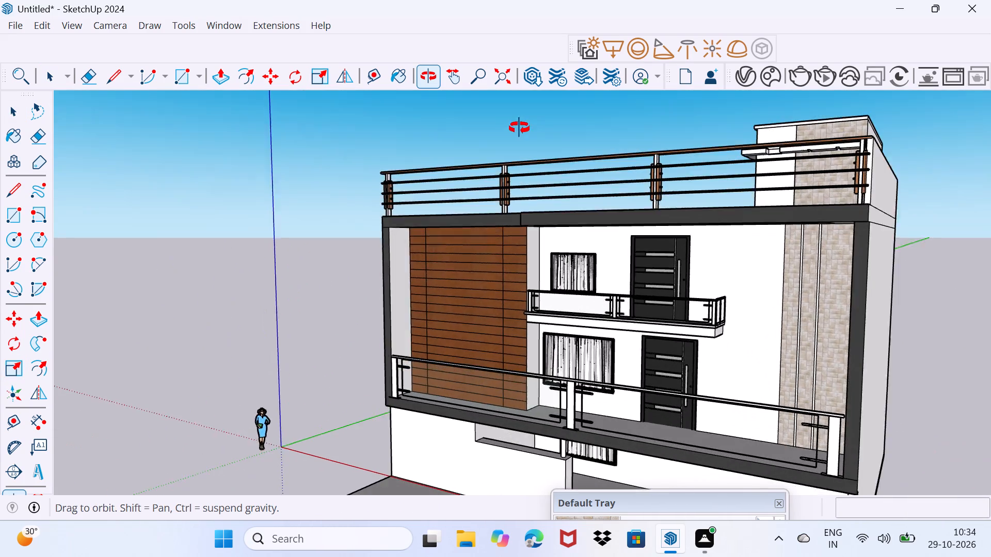
{"action": "middle_click_drag", "start_coordinate": [519, 128], "coordinate": [644, 124]}
{"action": "scroll", "coordinate": [610, 253], "scroll_direction": "up", "scroll_amount": 1}
{"action": "middle_click_drag", "start_coordinate": [617, 255], "coordinate": [630, 230]}
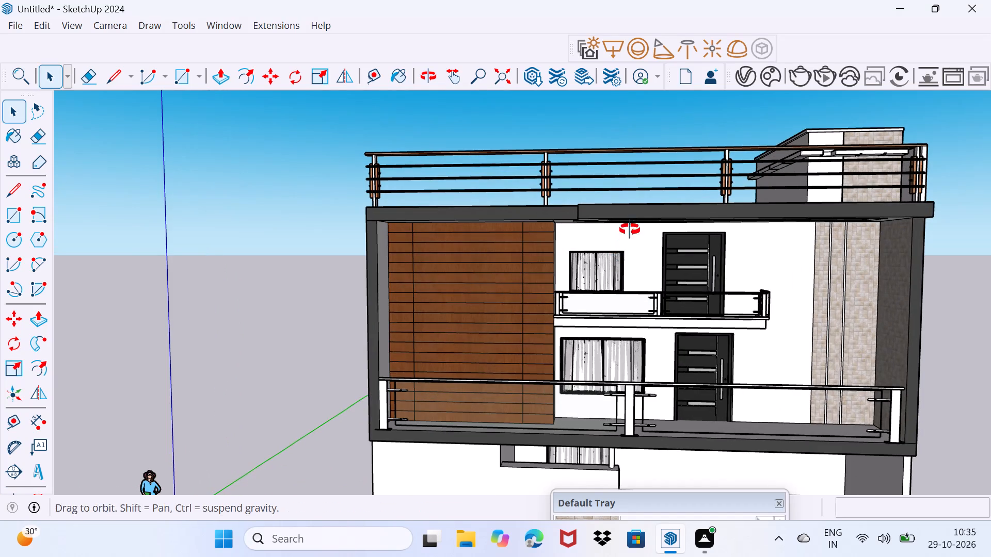
{"action": "middle_click_drag", "start_coordinate": [630, 230], "coordinate": [506, 128]}
{"action": "middle_click_drag", "start_coordinate": [497, 192], "coordinate": [571, 193]}
Search the 3D Warehouse for "gate".
{"action": "left_click", "coordinate": [238, 24]}
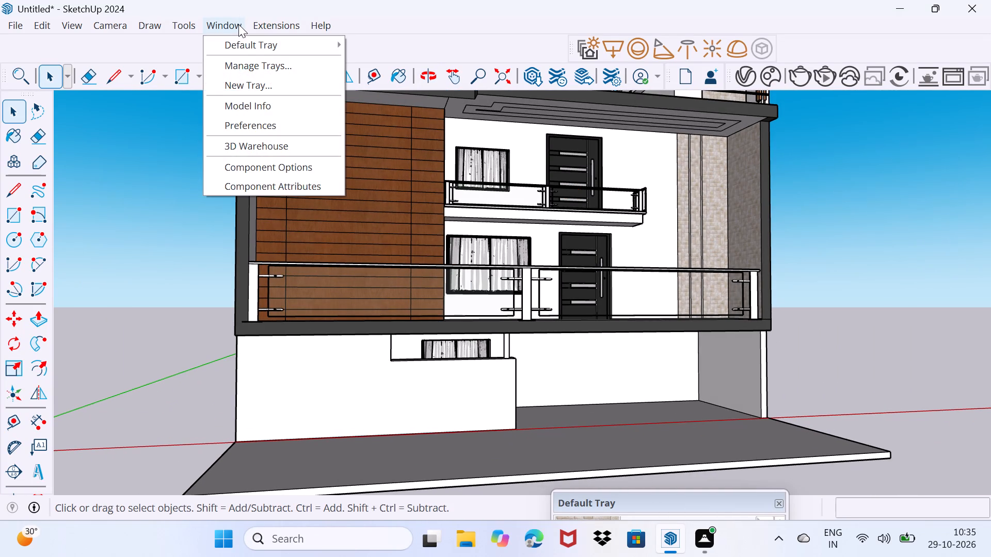
{"action": "left_click", "coordinate": [281, 150]}
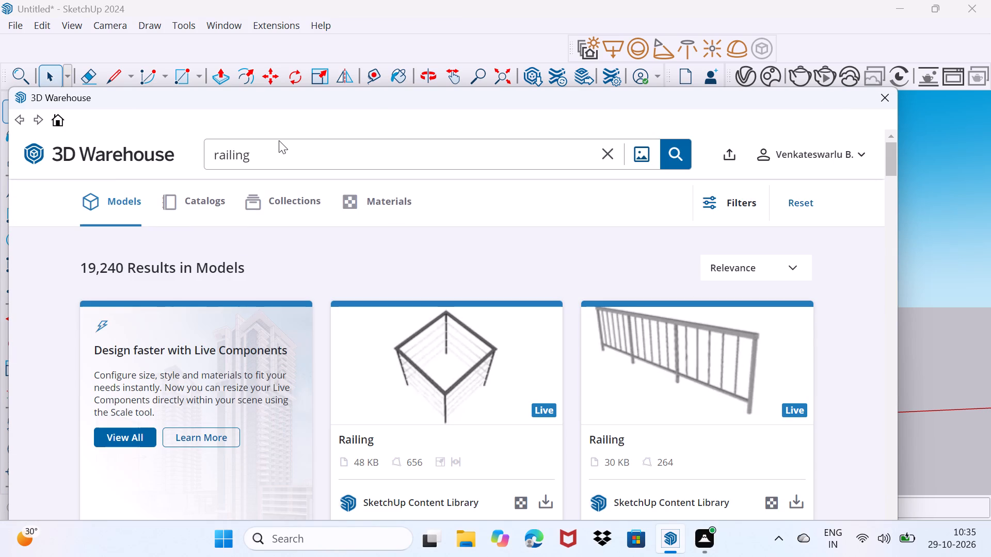
{"action": "left_click", "coordinate": [295, 155]}
{"action": "key", "text": "BackSpace"}
{"action": "key", "text": "BackSpace"}
{"action": "key", "text": "BackSpace"}
{"action": "key", "text": "BackSpace"}
{"action": "key", "text": "BackSpace"}
{"action": "key", "text": "BackSpace"}
{"action": "key", "text": "BackSpace"}
{"action": "key", "text": "BackSpace"}
{"action": "key", "text": "BackSpace"}
{"action": "key", "text": "BackSpace"}
{"action": "key", "text": "BackSpace"}
{"action": "key", "text": "BackSpace"}
{"action": "key", "text": "BackSpace"}
{"action": "key", "text": "BackSpace"}
{"action": "key", "text": "BackSpace"}
{"action": "type", "text": "gate"}
{"action": "key", "text": "Return"}
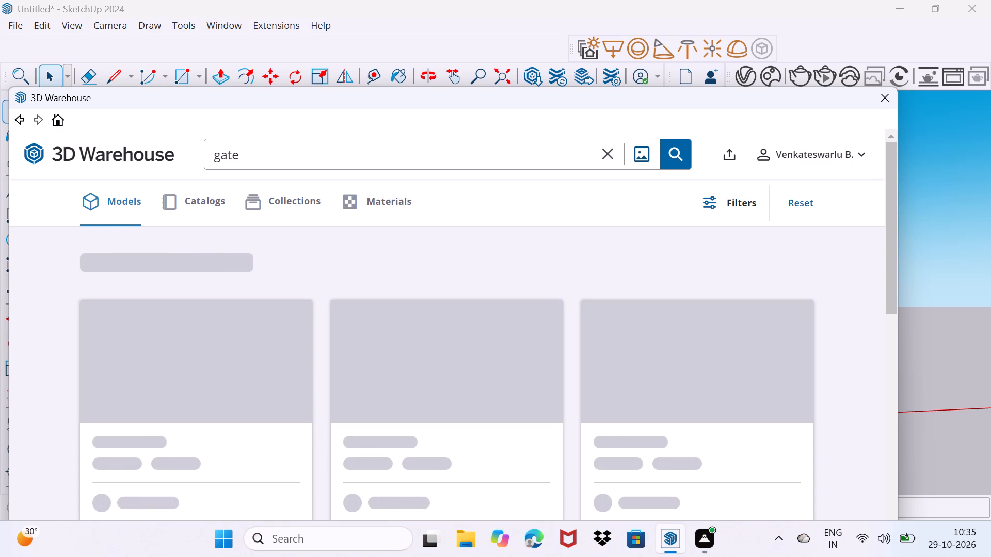
Browse the gate models for a modern design that suits the house.
{"action": "scroll", "coordinate": [295, 156], "scroll_direction": "down", "scroll_amount": 3}
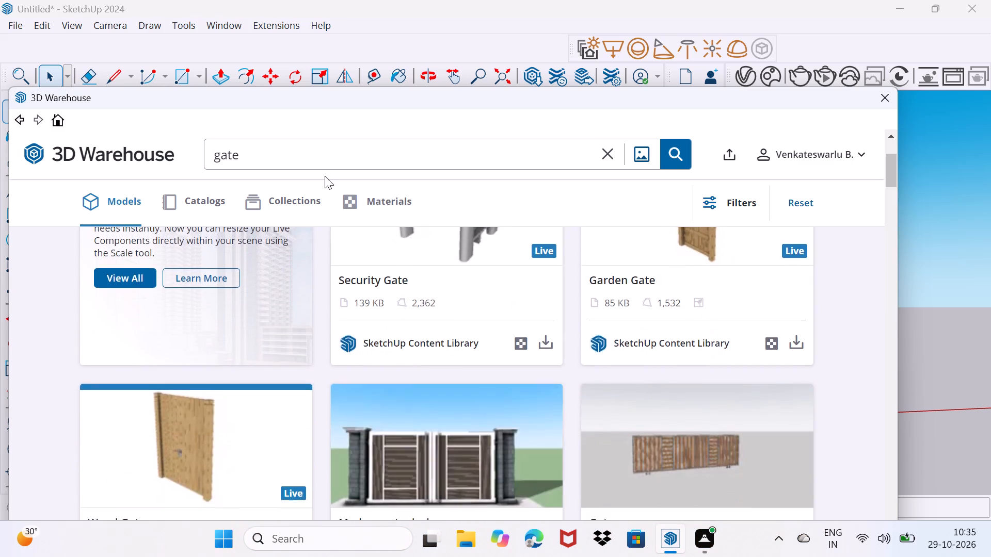
{"action": "scroll", "coordinate": [325, 176], "scroll_direction": "down", "scroll_amount": 5}
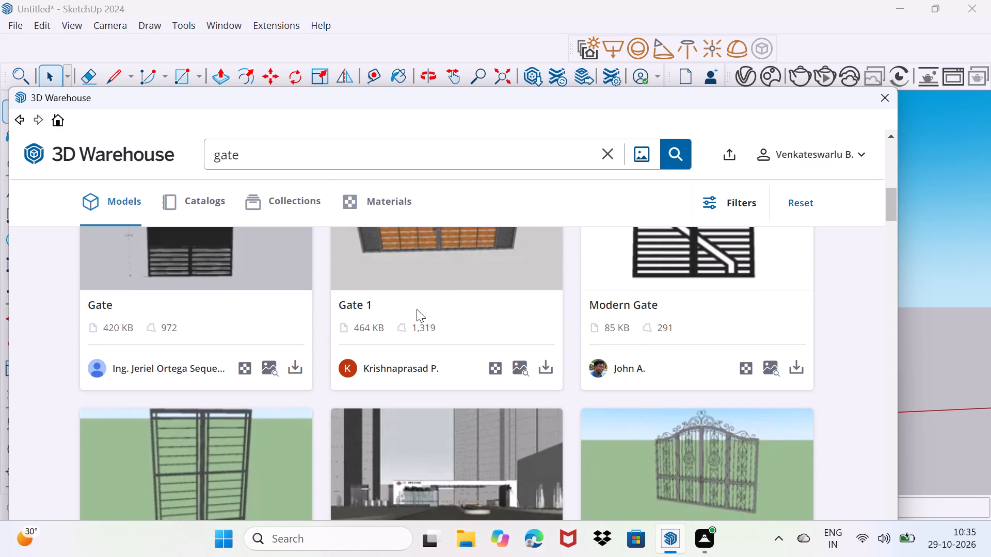
{"action": "scroll", "coordinate": [426, 291], "scroll_direction": "down", "scroll_amount": 2}
{"action": "scroll", "coordinate": [426, 291], "scroll_direction": "up", "scroll_amount": 3}
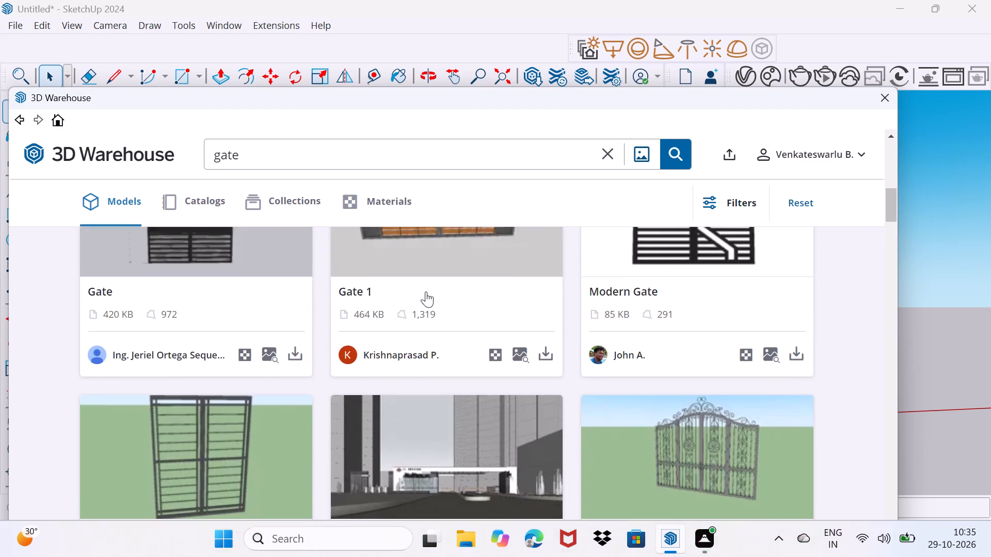
{"action": "scroll", "coordinate": [426, 291], "scroll_direction": "up", "scroll_amount": 1}
{"action": "scroll", "coordinate": [426, 291], "scroll_direction": "down", "scroll_amount": 2}
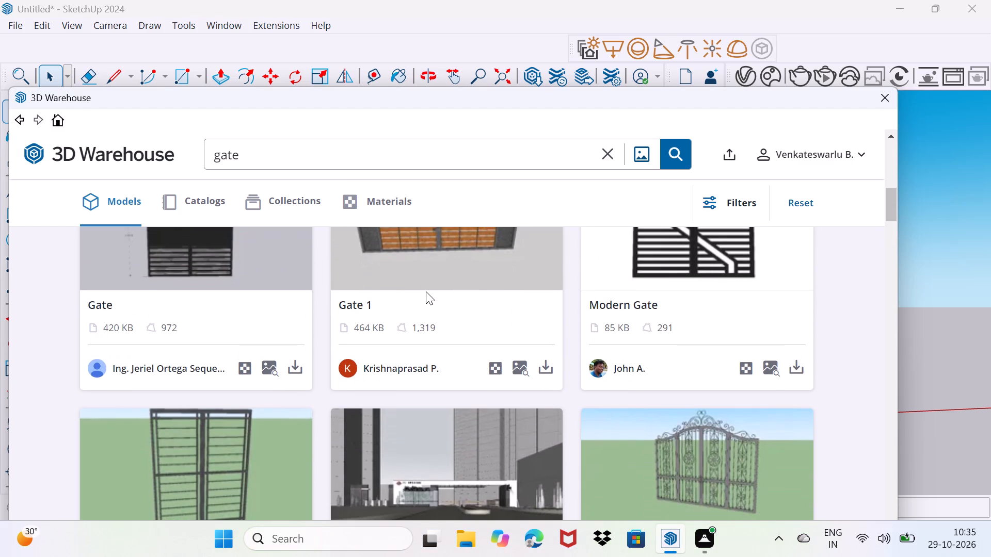
{"action": "scroll", "coordinate": [548, 342], "scroll_direction": "down", "scroll_amount": 8}
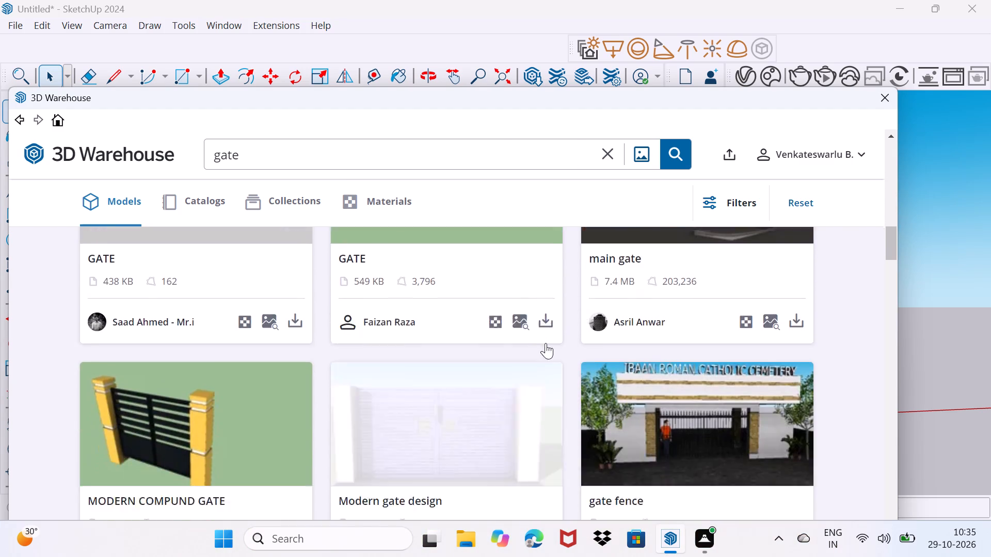
{"action": "scroll", "coordinate": [539, 331], "scroll_direction": "down", "scroll_amount": 10}
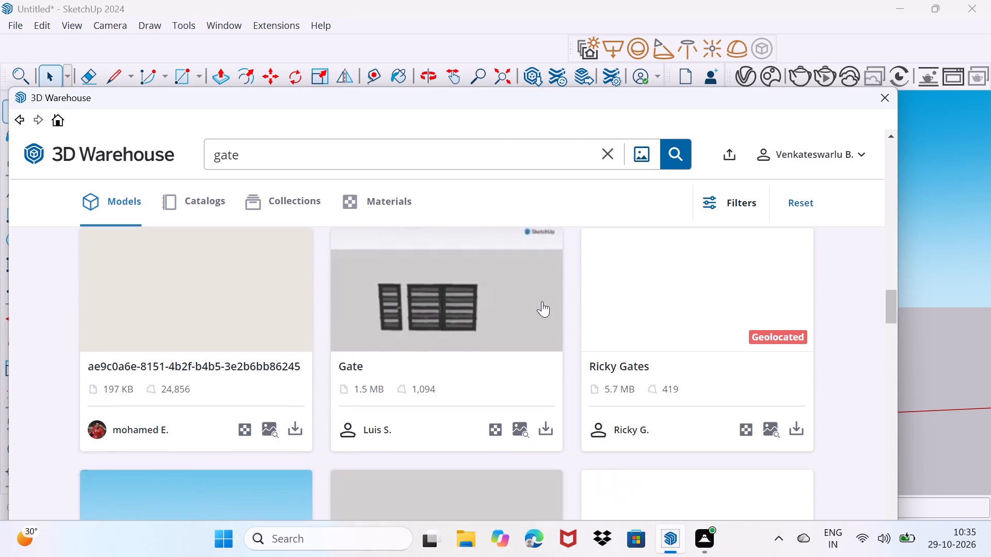
{"action": "scroll", "coordinate": [542, 301], "scroll_direction": "down", "scroll_amount": 14}
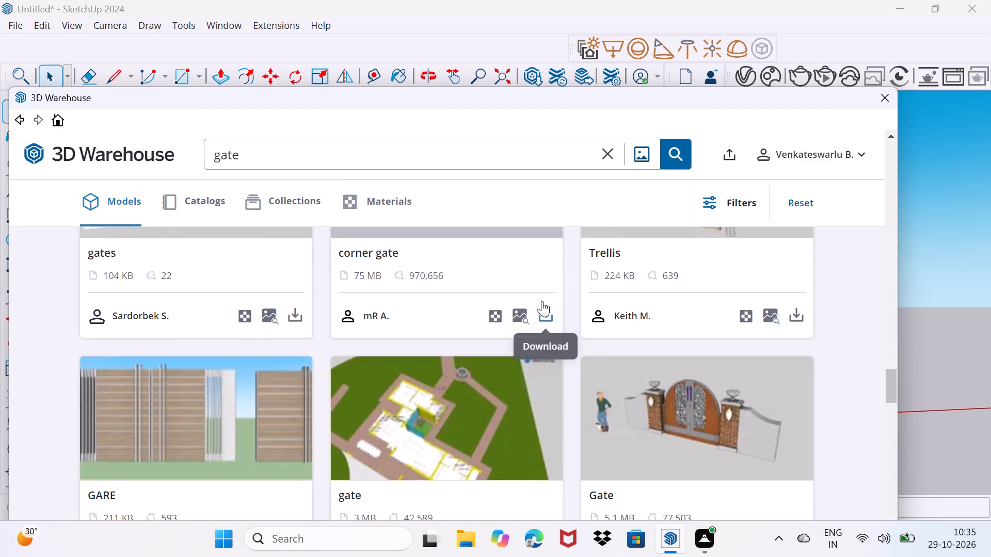
{"action": "scroll", "coordinate": [542, 301], "scroll_direction": "down", "scroll_amount": 10}
{"action": "scroll", "coordinate": [542, 301], "scroll_direction": "up", "scroll_amount": 3}
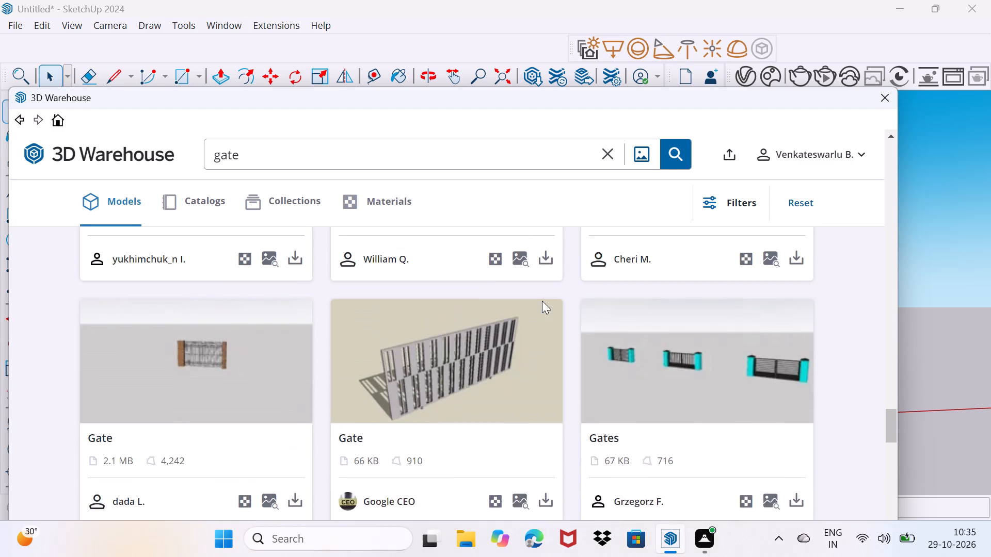
{"action": "scroll", "coordinate": [542, 301], "scroll_direction": "down", "scroll_amount": 6}
{"action": "scroll", "coordinate": [542, 301], "scroll_direction": "up", "scroll_amount": 1}
{"action": "scroll", "coordinate": [542, 301], "scroll_direction": "down", "scroll_amount": 15}
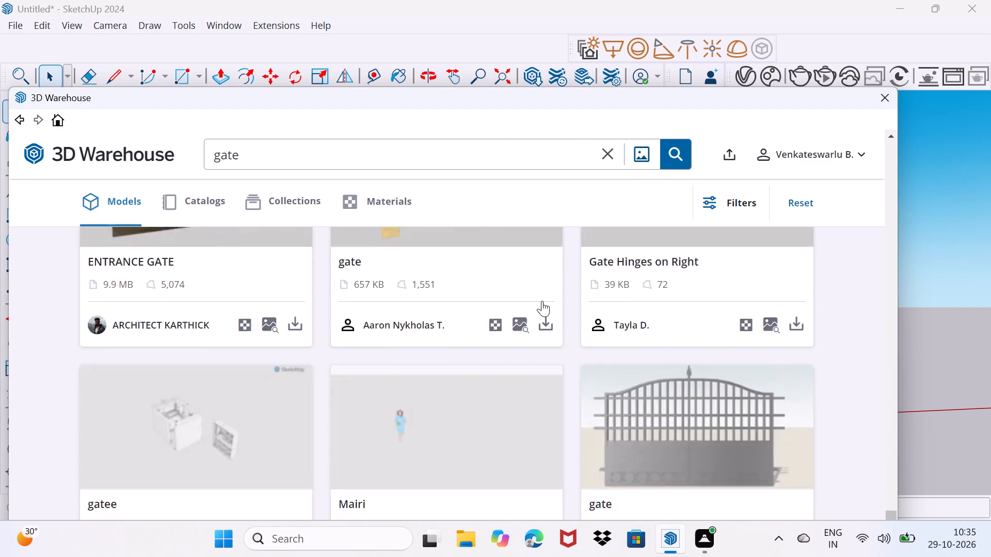
{"action": "scroll", "coordinate": [542, 301], "scroll_direction": "down", "scroll_amount": 10}
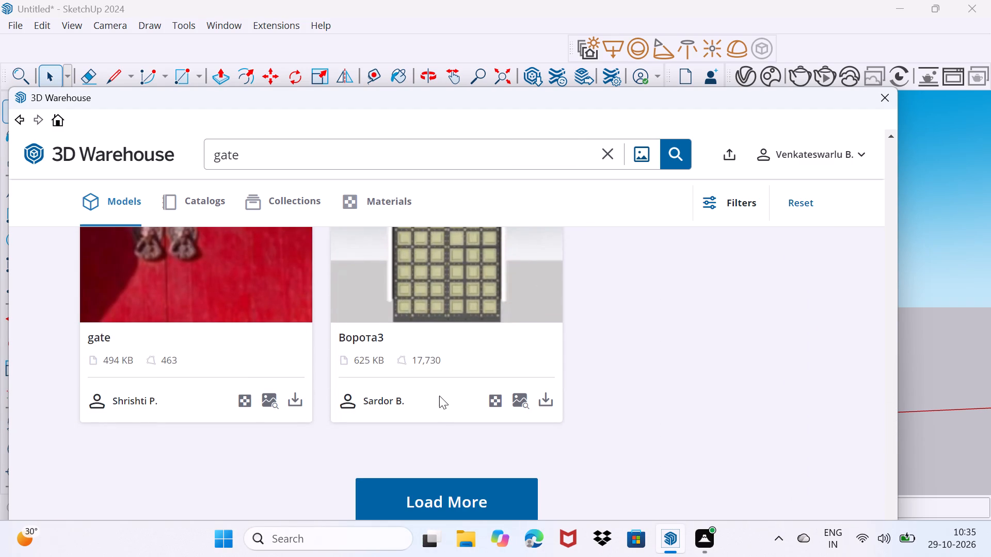
Return to the 211 KB "GARE" model with horizontal wooden slat panels and load it directly into the house model.
{"action": "scroll", "coordinate": [438, 389], "scroll_direction": "up", "scroll_amount": 20}
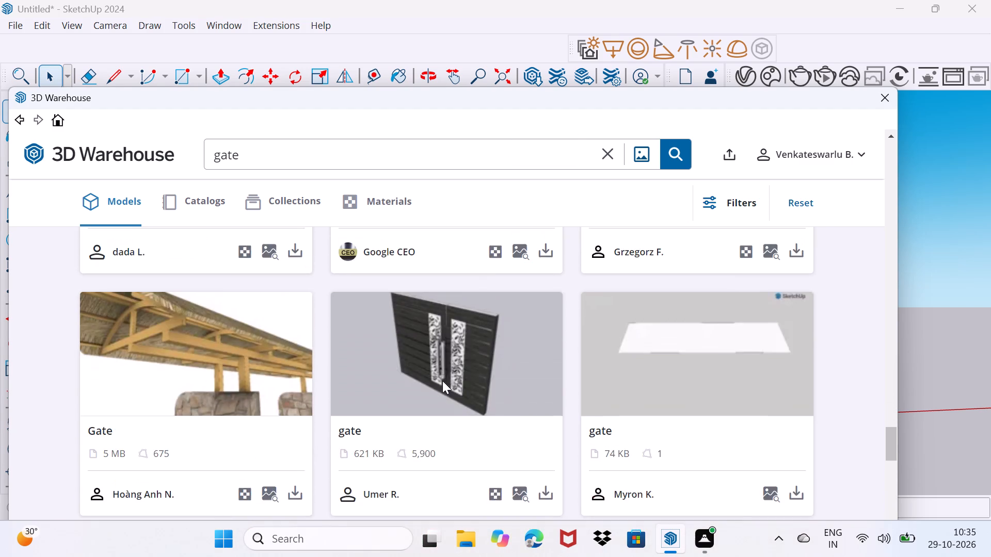
{"action": "scroll", "coordinate": [442, 380], "scroll_direction": "up", "scroll_amount": 14}
{"action": "scroll", "coordinate": [442, 380], "scroll_direction": "down", "scroll_amount": 3}
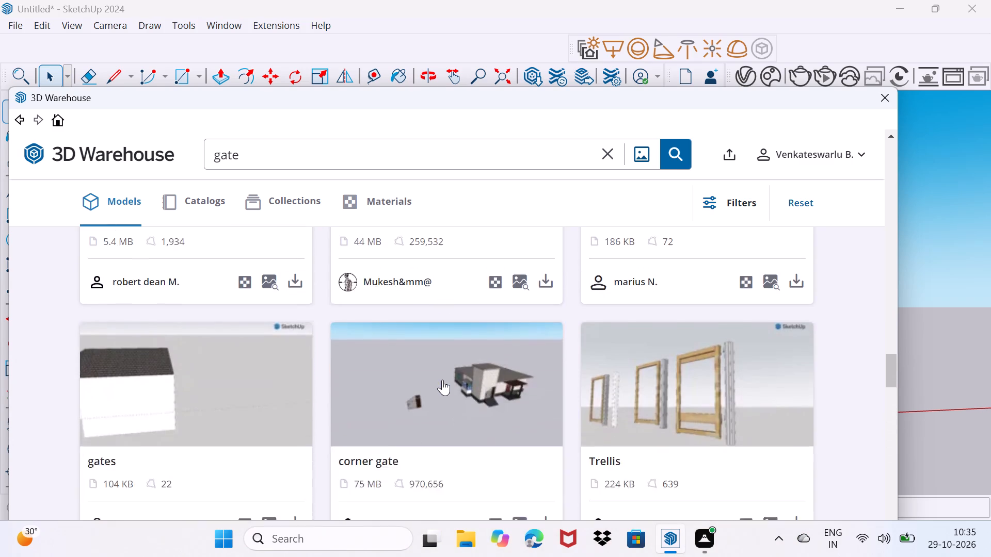
{"action": "scroll", "coordinate": [442, 380], "scroll_direction": "down", "scroll_amount": 4}
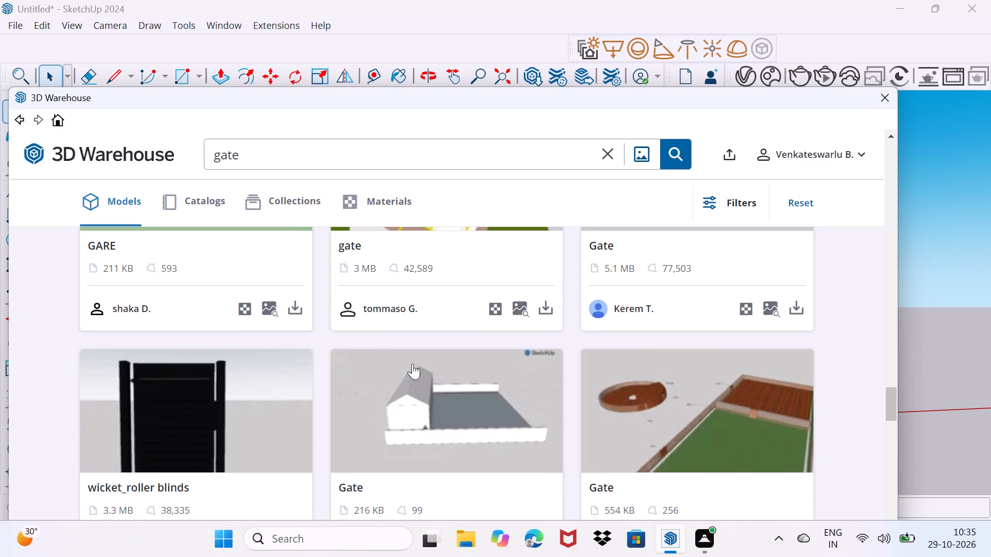
{"action": "scroll", "coordinate": [221, 336], "scroll_direction": "down", "scroll_amount": 2}
{"action": "scroll", "coordinate": [224, 330], "scroll_direction": "up", "scroll_amount": 4}
{"action": "scroll", "coordinate": [226, 330], "scroll_direction": "down", "scroll_amount": 1}
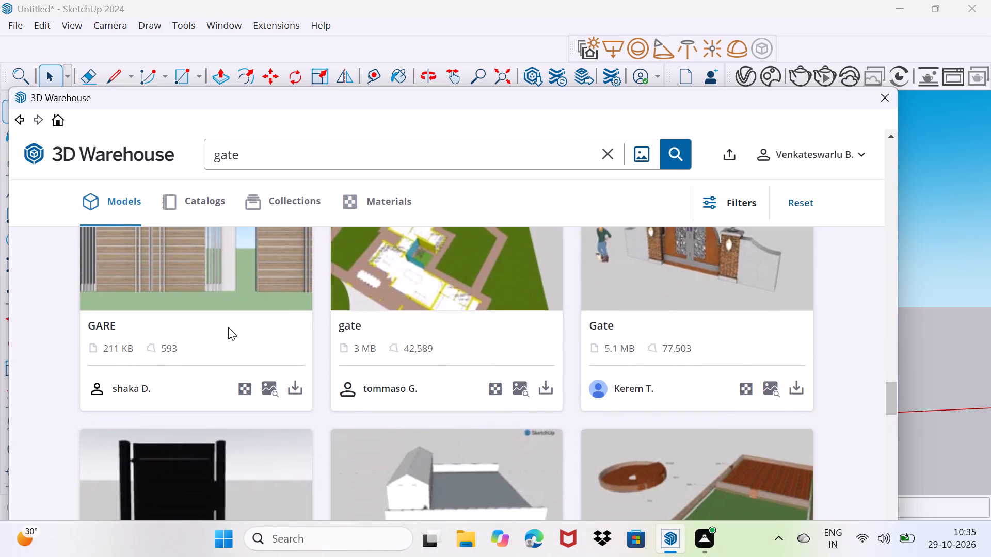
{"action": "scroll", "coordinate": [319, 355], "scroll_direction": "down", "scroll_amount": 1}
{"action": "scroll", "coordinate": [314, 369], "scroll_direction": "up", "scroll_amount": 2}
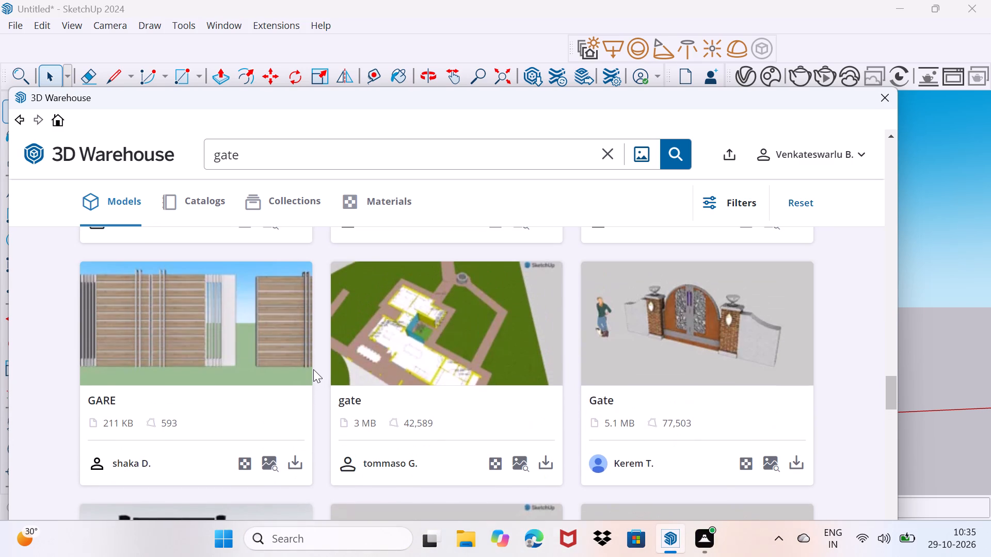
{"action": "scroll", "coordinate": [313, 369], "scroll_direction": "up", "scroll_amount": 1}
{"action": "scroll", "coordinate": [313, 369], "scroll_direction": "down", "scroll_amount": 2}
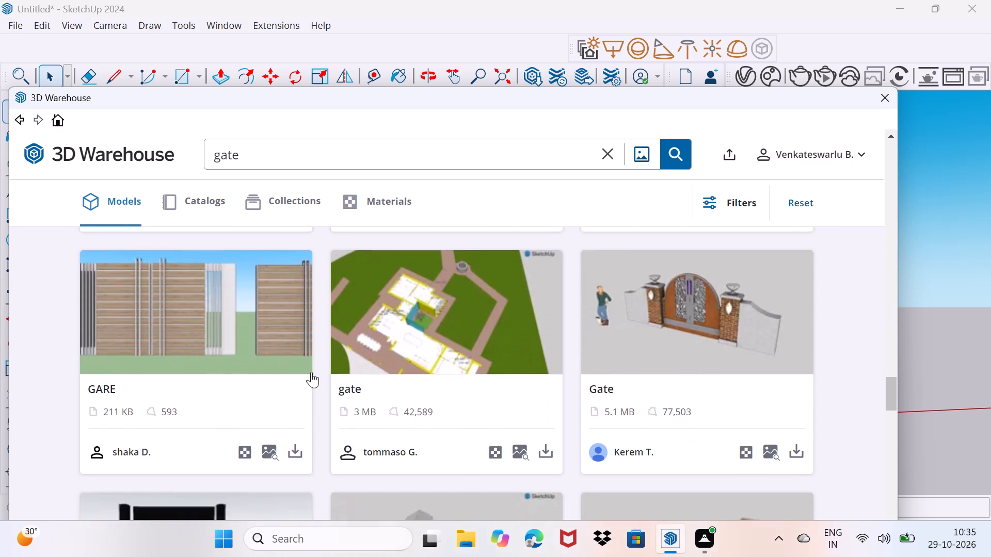
{"action": "scroll", "coordinate": [311, 372], "scroll_direction": "down", "scroll_amount": 2}
{"action": "scroll", "coordinate": [300, 260], "scroll_direction": "up", "scroll_amount": 2}
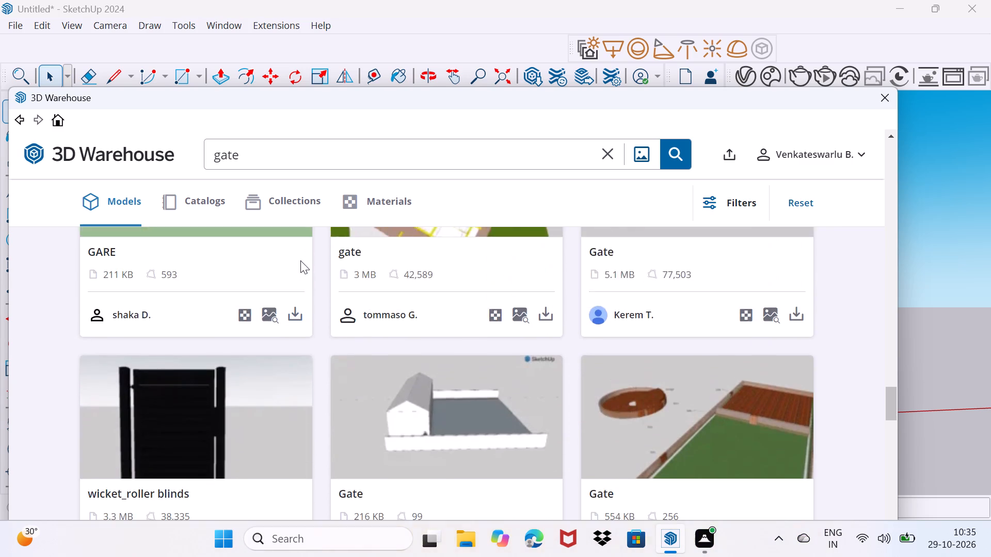
{"action": "scroll", "coordinate": [300, 260], "scroll_direction": "up", "scroll_amount": 1}
{"action": "scroll", "coordinate": [280, 369], "scroll_direction": "down", "scroll_amount": 1}
{"action": "left_click", "coordinate": [294, 380]}
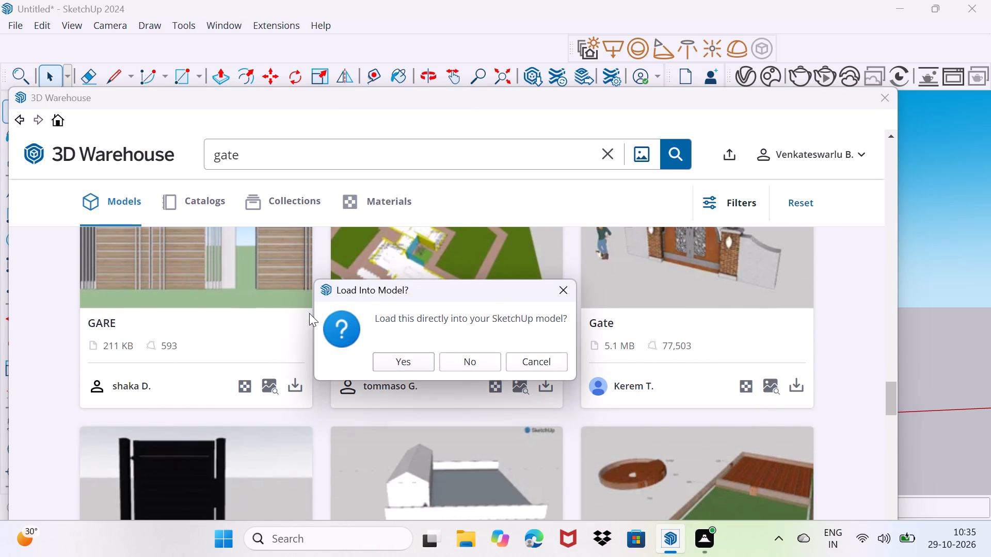
{"action": "left_click", "coordinate": [400, 362]}
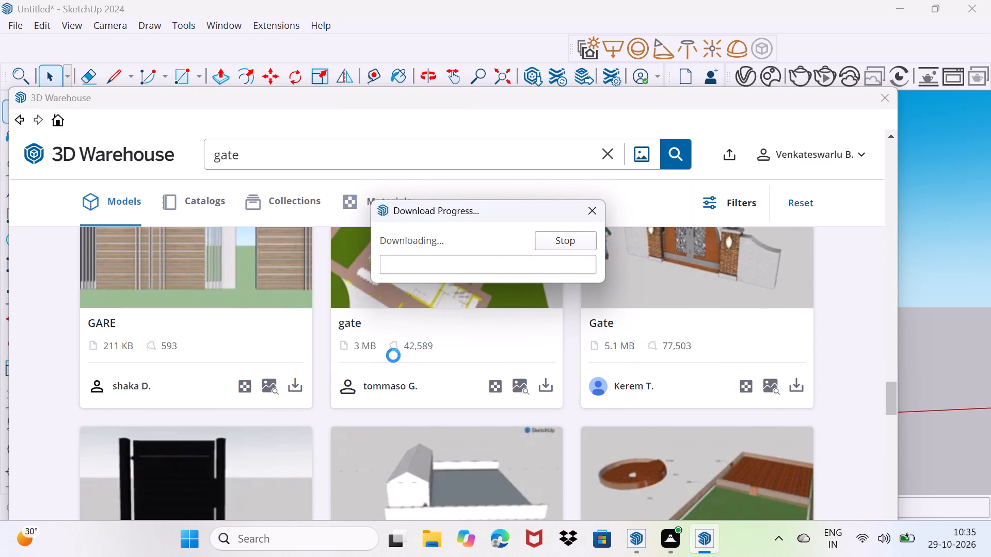
{"action": "scroll", "coordinate": [391, 396], "scroll_direction": "down", "scroll_amount": 1}
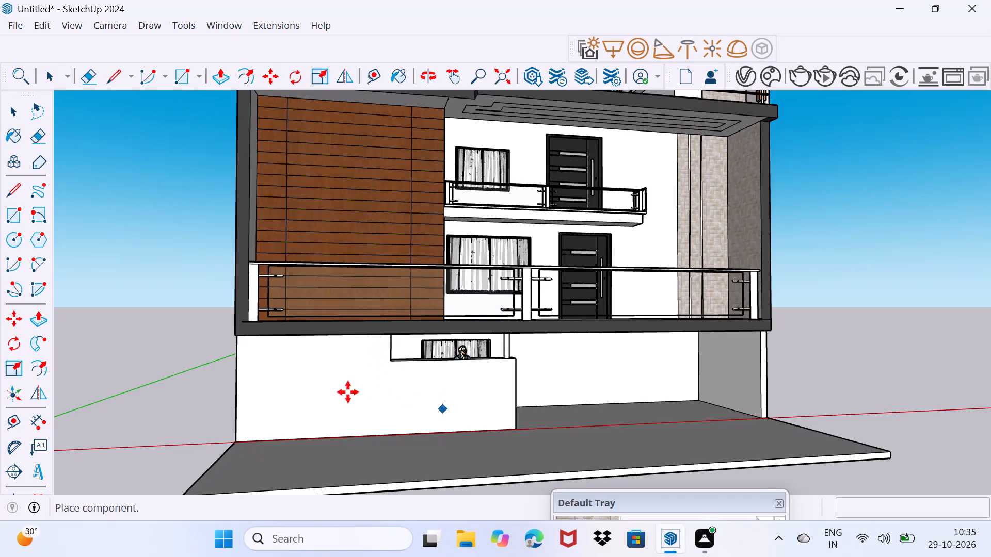
Place the loaded gate model on the ground beside the house.
{"action": "scroll", "coordinate": [348, 392], "scroll_direction": "down", "scroll_amount": 2}
{"action": "scroll", "coordinate": [213, 423], "scroll_direction": "down", "scroll_amount": 4}
{"action": "scroll", "coordinate": [255, 398], "scroll_direction": "down", "scroll_amount": 4}
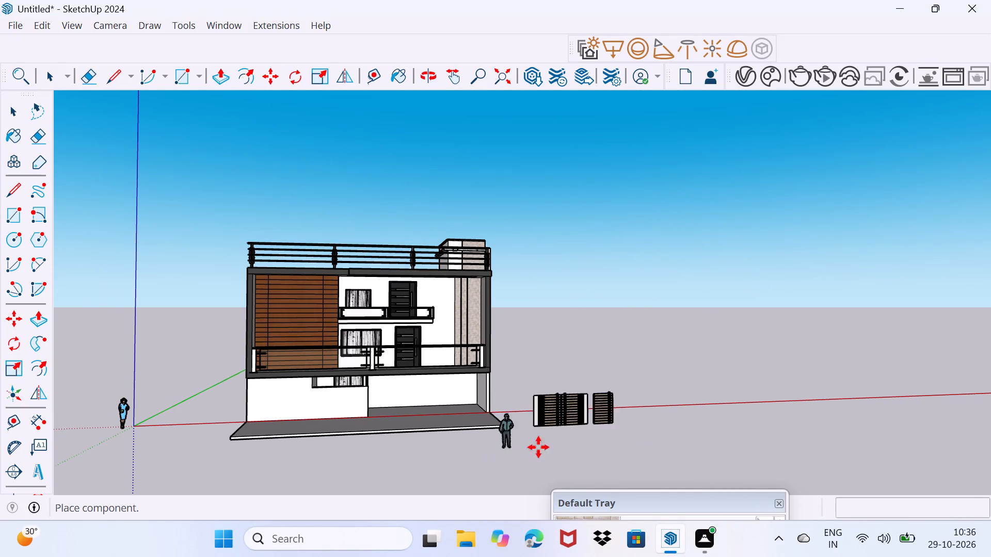
{"action": "left_click", "coordinate": [525, 431]}
Open the gate component for editing and delete the standing man figure from it.
{"action": "scroll", "coordinate": [572, 426], "scroll_direction": "up", "scroll_amount": 7}
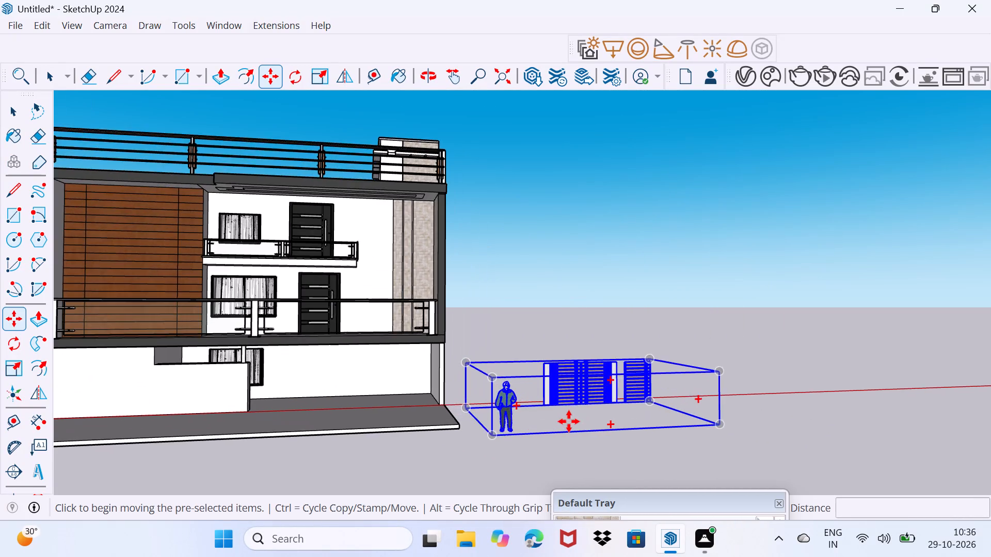
{"action": "scroll", "coordinate": [569, 421], "scroll_direction": "up", "scroll_amount": 3}
{"action": "key", "text": "space"}
{"action": "left_click_drag", "start_coordinate": [500, 427], "coordinate": [513, 417]}
{"action": "scroll", "coordinate": [521, 416], "scroll_direction": "up", "scroll_amount": 4}
{"action": "middle_click_drag", "start_coordinate": [530, 407], "coordinate": [482, 388]}
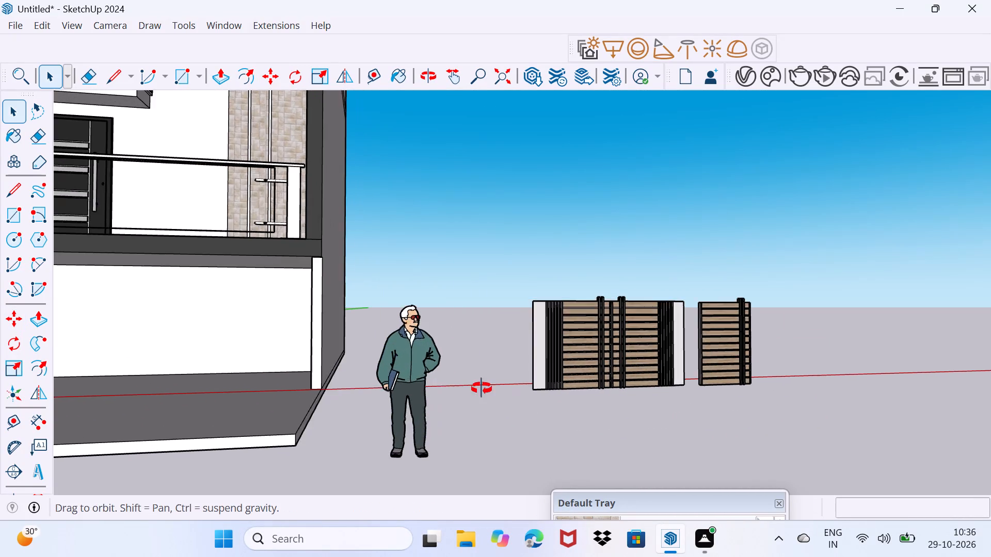
{"action": "middle_click_drag", "start_coordinate": [482, 388], "coordinate": [452, 381]}
{"action": "left_click", "coordinate": [211, 324]}
{"action": "middle_click", "coordinate": [211, 324]}
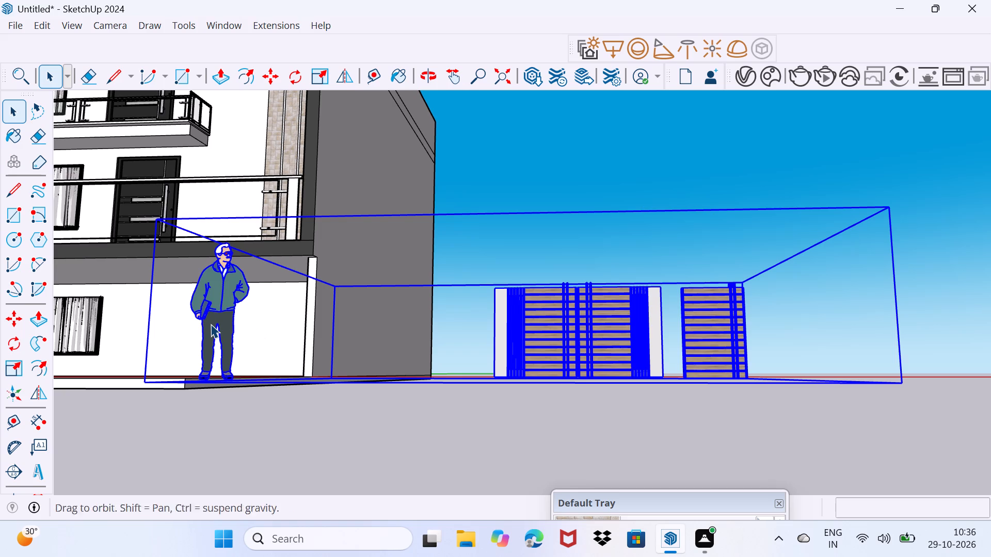
{"action": "double_click", "coordinate": [213, 323]}
{"action": "left_click", "coordinate": [213, 323]}
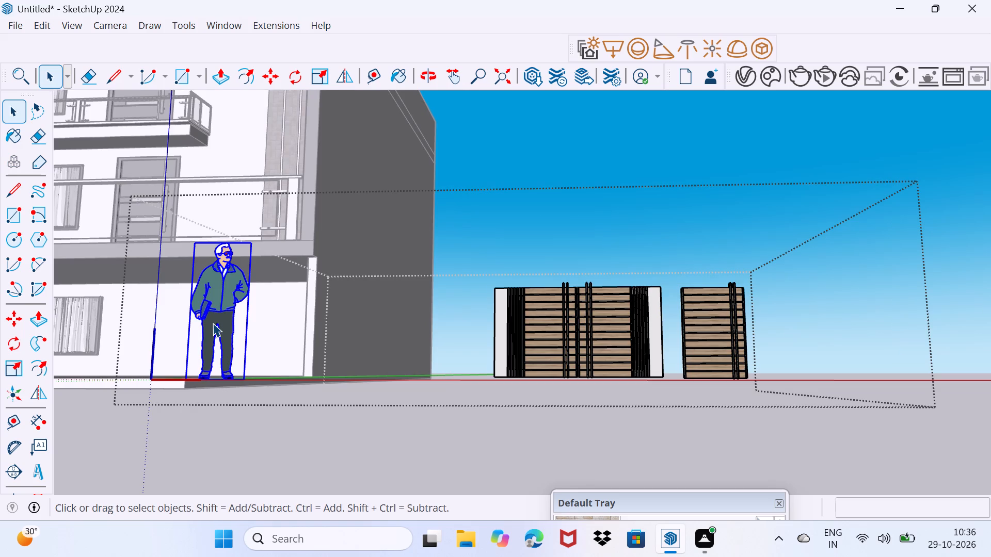
{"action": "key", "text": "Delete"}
Delete the separate single-leaf gate inside the component and close the component.
{"action": "left_click", "coordinate": [694, 352]}
{"action": "key", "text": "Delete"}
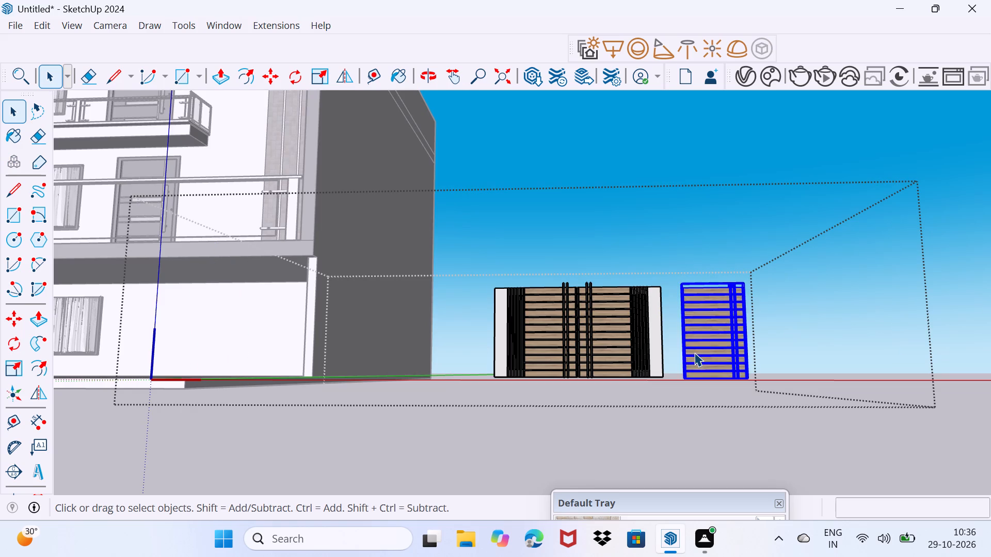
{"action": "left_click_drag", "start_coordinate": [790, 450], "coordinate": [793, 445]}
{"action": "double_click", "coordinate": [793, 440]}
{"action": "key", "text": "Delete"}
Move the double gate about 40' by its lower front corner to the end of the ground-floor front wall.
{"action": "left_click", "coordinate": [636, 361]}
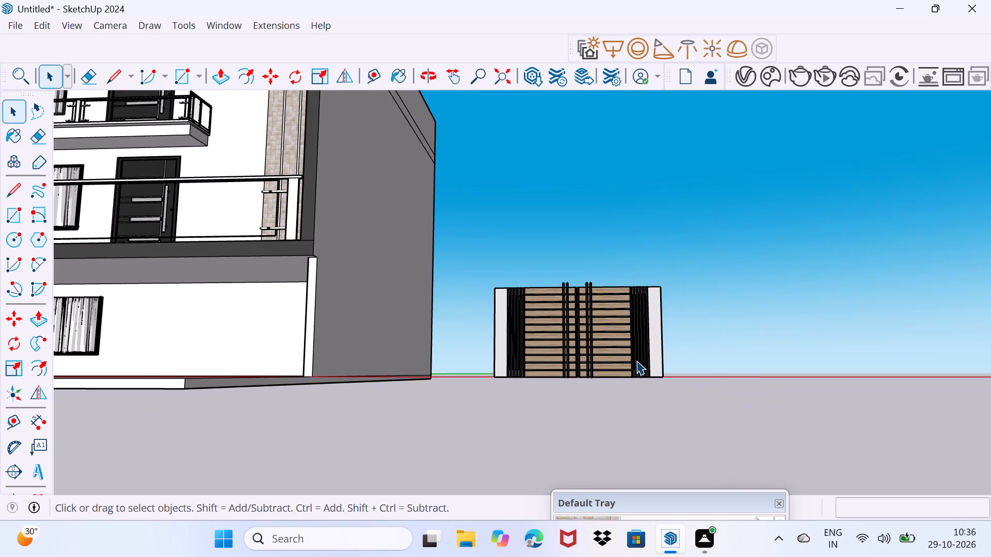
{"action": "scroll", "coordinate": [585, 351], "scroll_direction": "up", "scroll_amount": 1}
{"action": "middle_click_drag", "start_coordinate": [581, 349], "coordinate": [727, 385]}
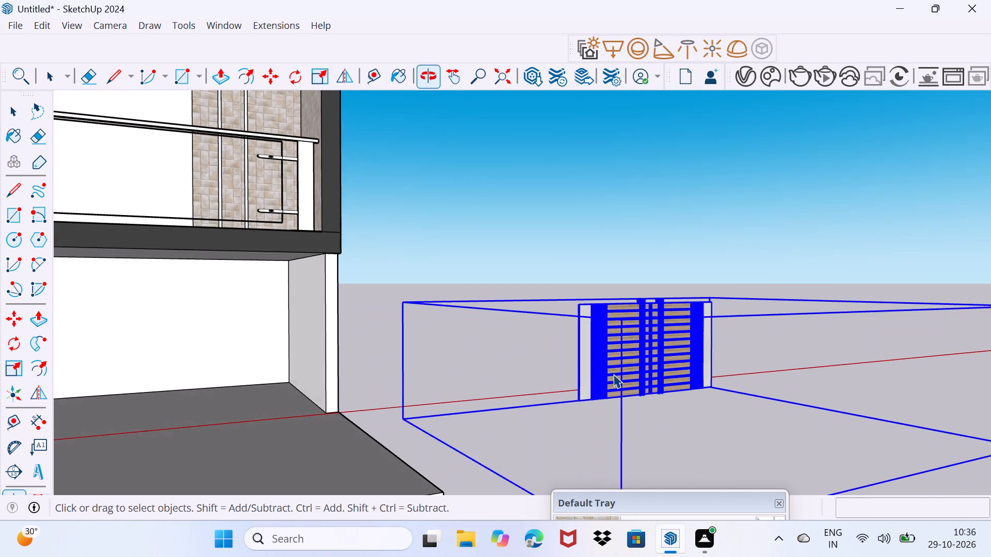
{"action": "scroll", "coordinate": [584, 371], "scroll_direction": "up", "scroll_amount": 5}
{"action": "key", "text": "m"}
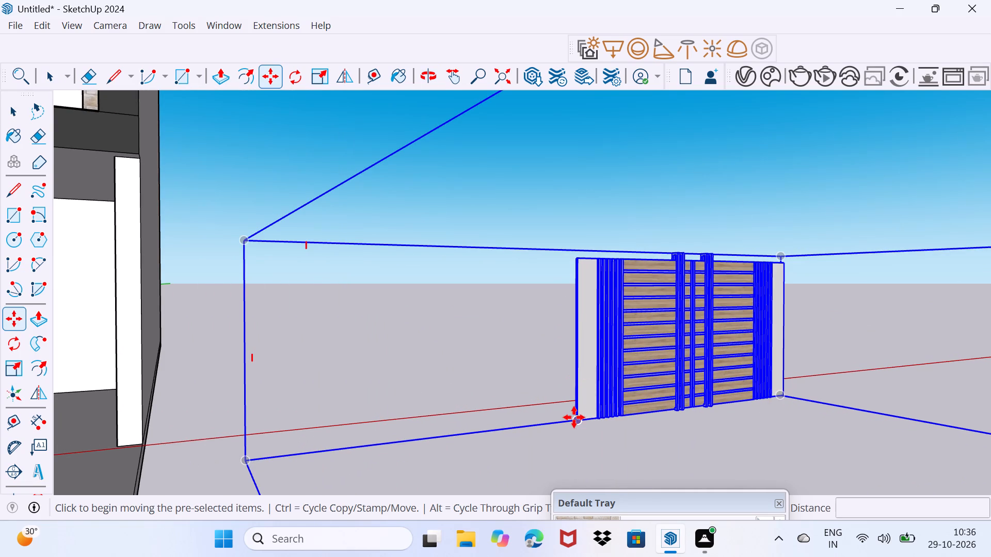
{"action": "left_click", "coordinate": [574, 417]}
{"action": "scroll", "coordinate": [369, 470], "scroll_direction": "down", "scroll_amount": 14}
{"action": "middle_click_drag", "start_coordinate": [205, 466], "coordinate": [331, 460]}
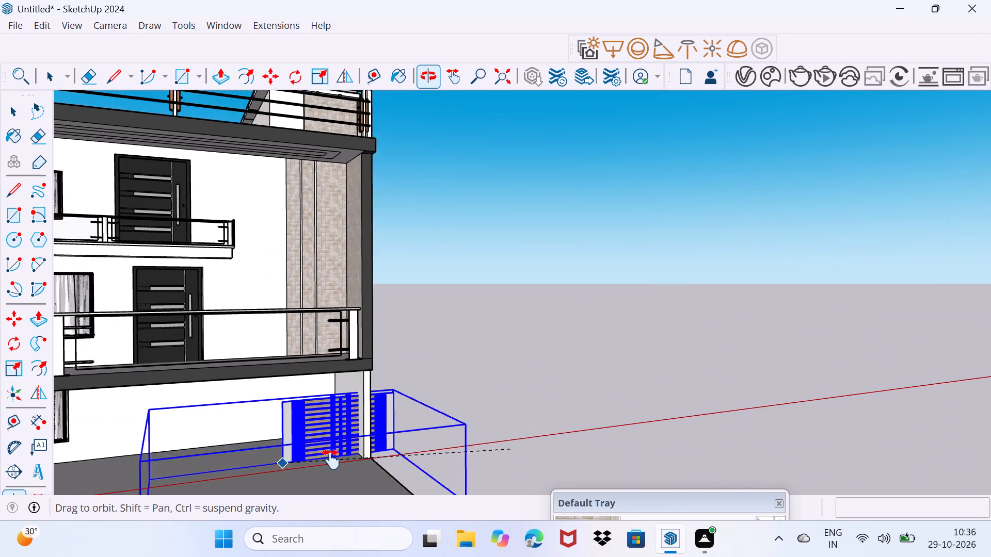
{"action": "middle_click_drag", "start_coordinate": [331, 460], "coordinate": [600, 432]}
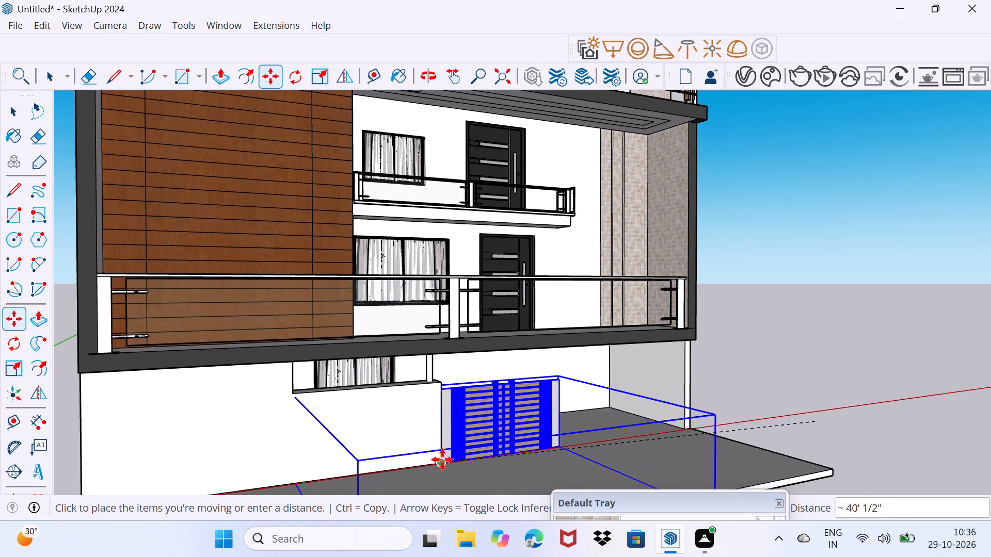
{"action": "left_click", "coordinate": [442, 460]}
Scale the gate along the red axis by about 1.66 so its outer post reaches the house's corner pillar.
{"action": "middle_click_drag", "start_coordinate": [652, 435], "coordinate": [333, 436]}
{"action": "scroll", "coordinate": [523, 444], "scroll_direction": "up", "scroll_amount": 3}
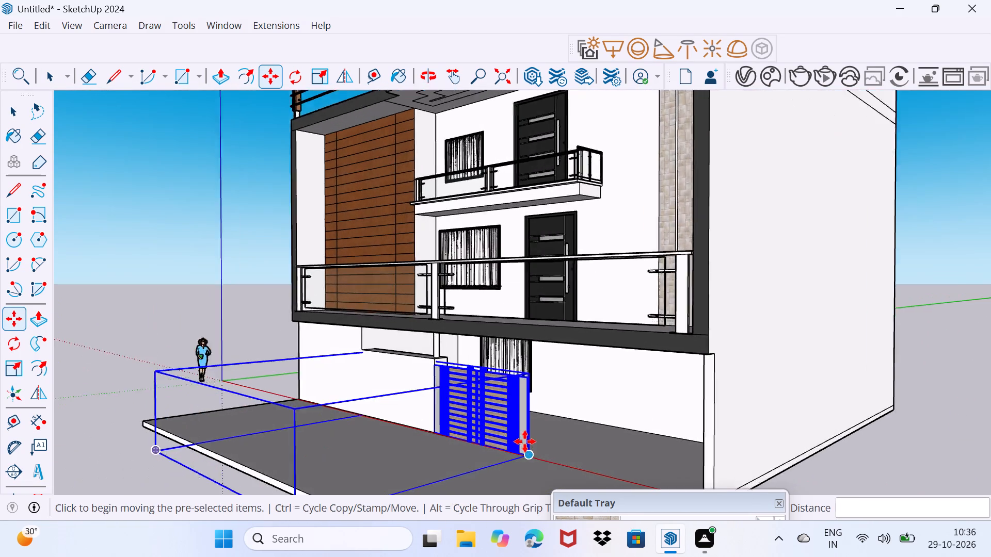
{"action": "key", "text": "s"}
{"action": "scroll", "coordinate": [539, 418], "scroll_direction": "up", "scroll_amount": 5}
{"action": "scroll", "coordinate": [486, 406], "scroll_direction": "down", "scroll_amount": 2}
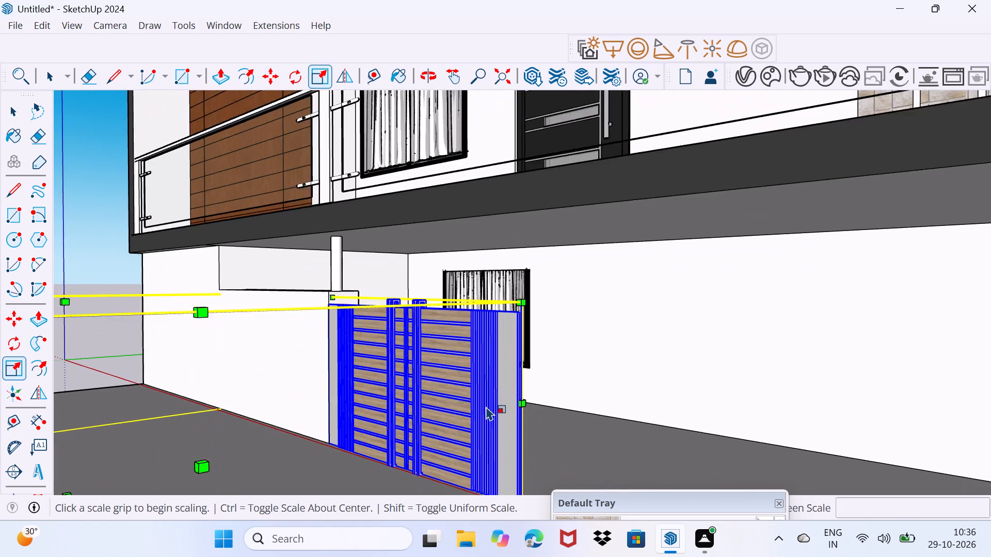
{"action": "scroll", "coordinate": [486, 406], "scroll_direction": "down", "scroll_amount": 5}
{"action": "left_click", "coordinate": [359, 437]}
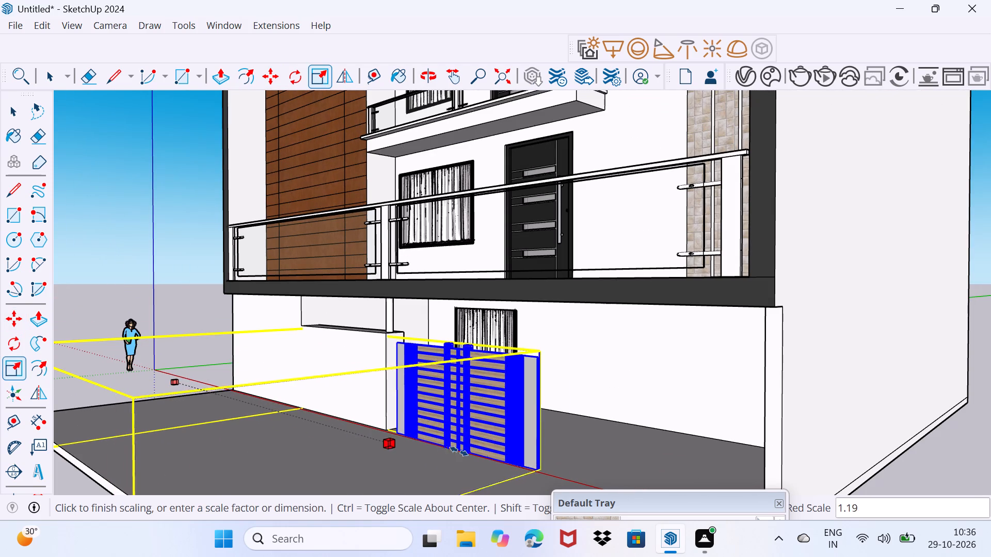
{"action": "middle_click_drag", "start_coordinate": [497, 458], "coordinate": [396, 387]}
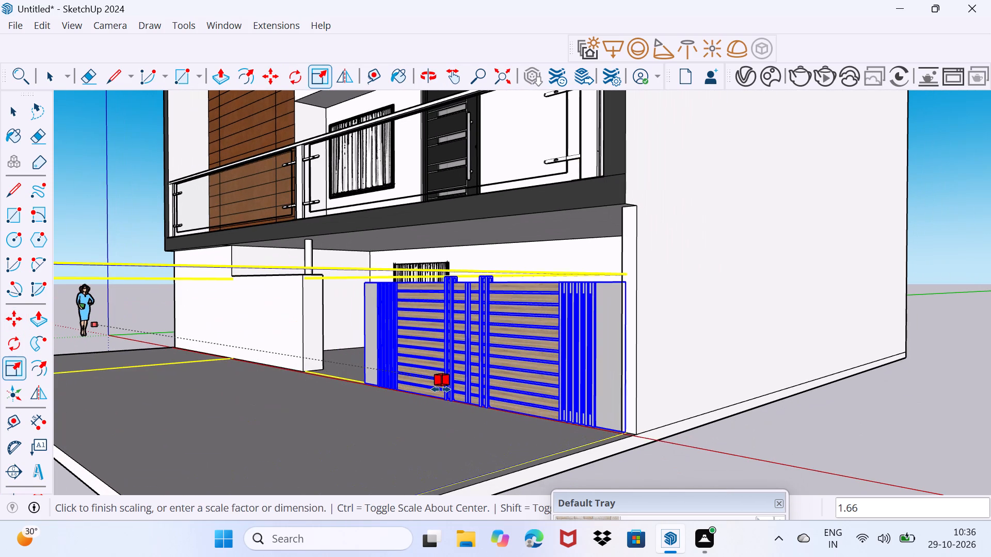
{"action": "left_click", "coordinate": [441, 389]}
Widen the gate's wall-side end by about 1.49 and trim it back by about 0.94 to meet the front wall's edge.
{"action": "middle_click_drag", "start_coordinate": [321, 355], "coordinate": [446, 369]}
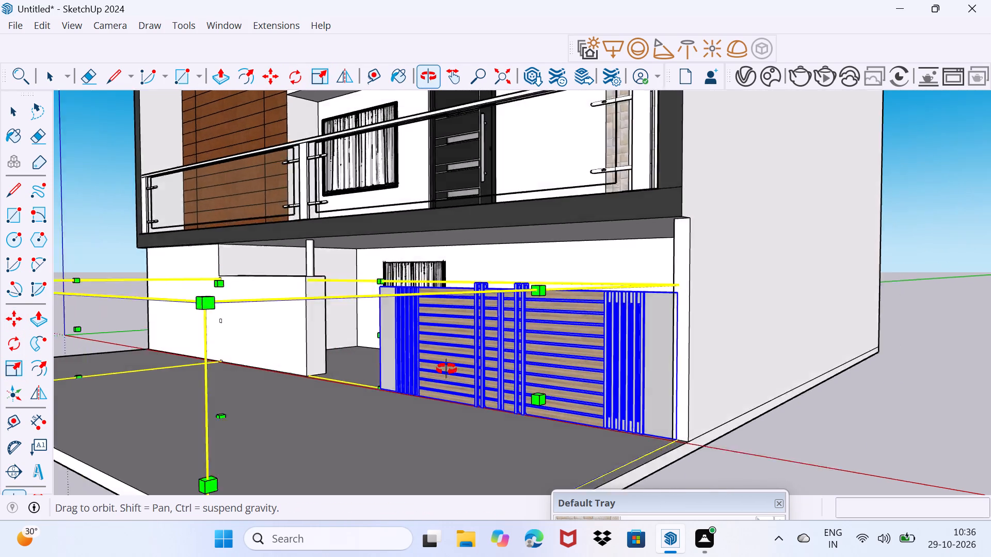
{"action": "middle_click_drag", "start_coordinate": [446, 369], "coordinate": [563, 352]}
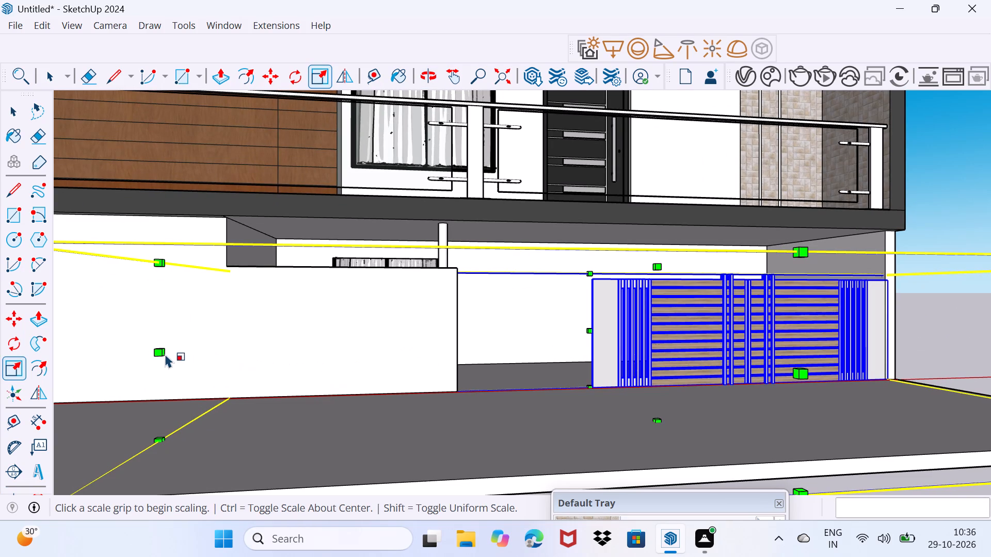
{"action": "left_click_drag", "start_coordinate": [154, 351], "coordinate": [41, 351]}
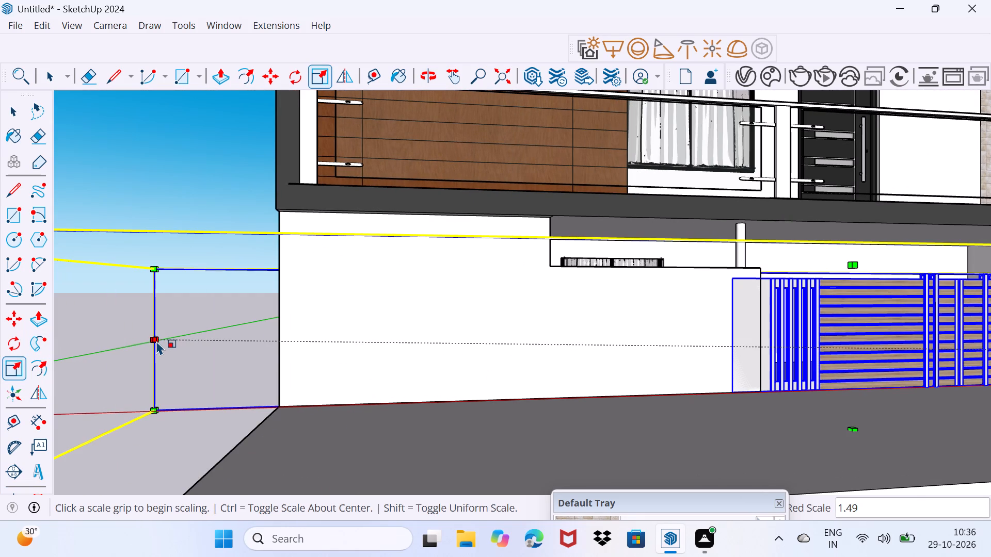
{"action": "left_click_drag", "start_coordinate": [156, 341], "coordinate": [190, 340]}
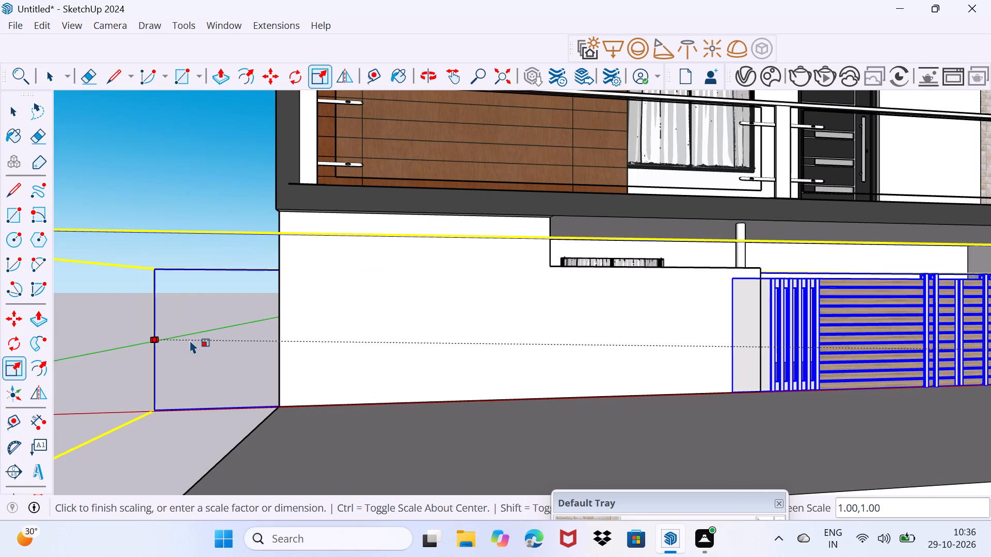
{"action": "left_click_drag", "start_coordinate": [190, 340], "coordinate": [206, 338]}
{"action": "scroll", "coordinate": [189, 353], "scroll_direction": "down", "scroll_amount": 4}
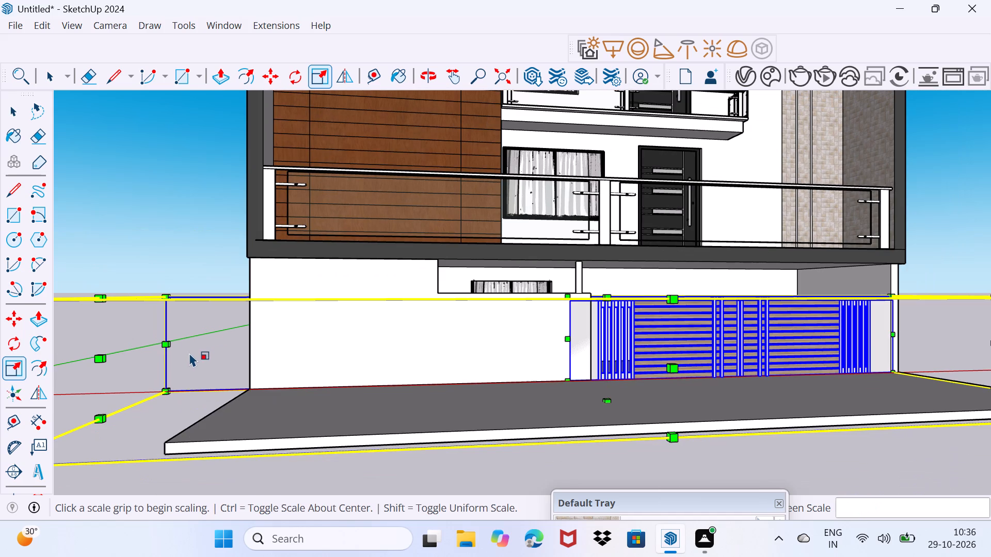
{"action": "left_click_drag", "start_coordinate": [101, 356], "coordinate": [119, 356]}
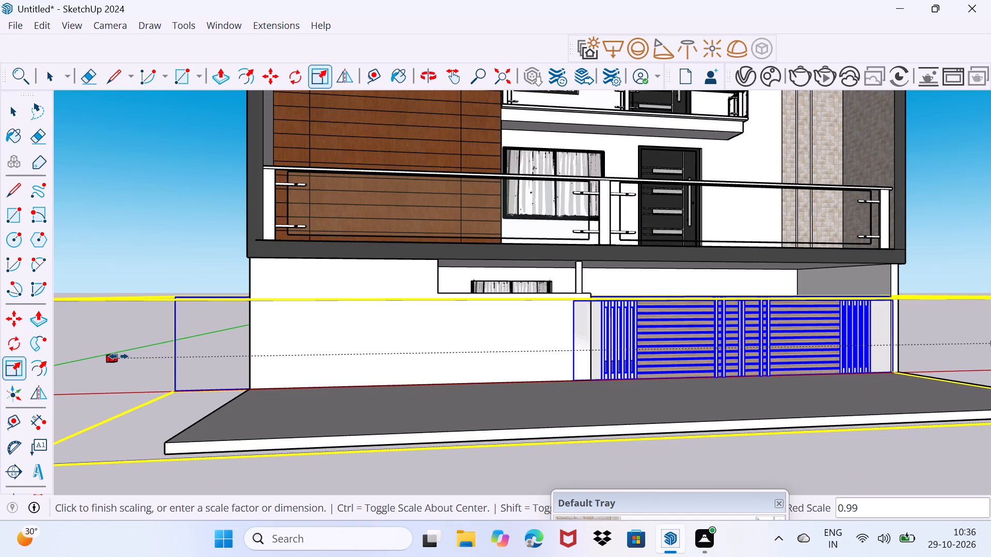
{"action": "left_click_drag", "start_coordinate": [119, 356], "coordinate": [169, 357]}
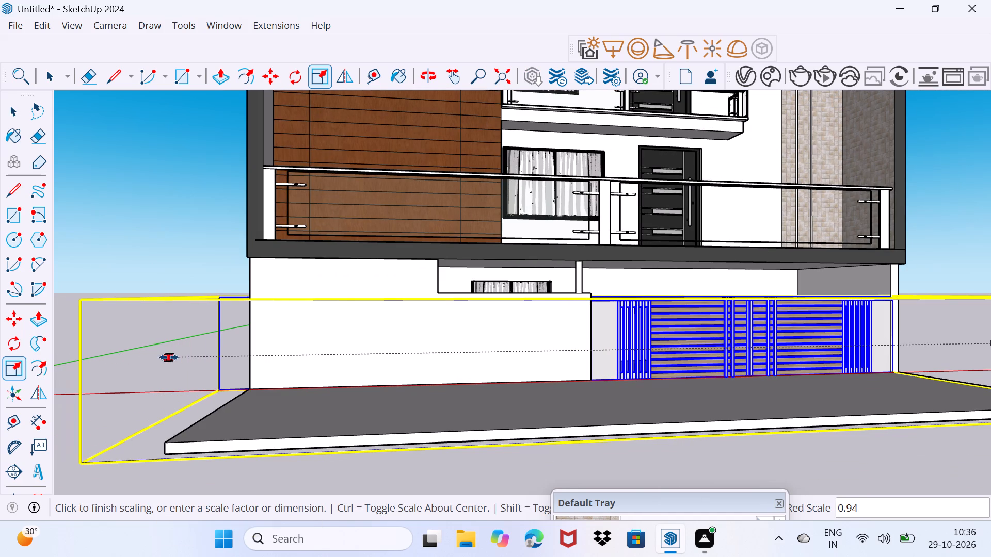
{"action": "left_click_drag", "start_coordinate": [169, 357], "coordinate": [171, 357]}
{"action": "key", "text": "space"}
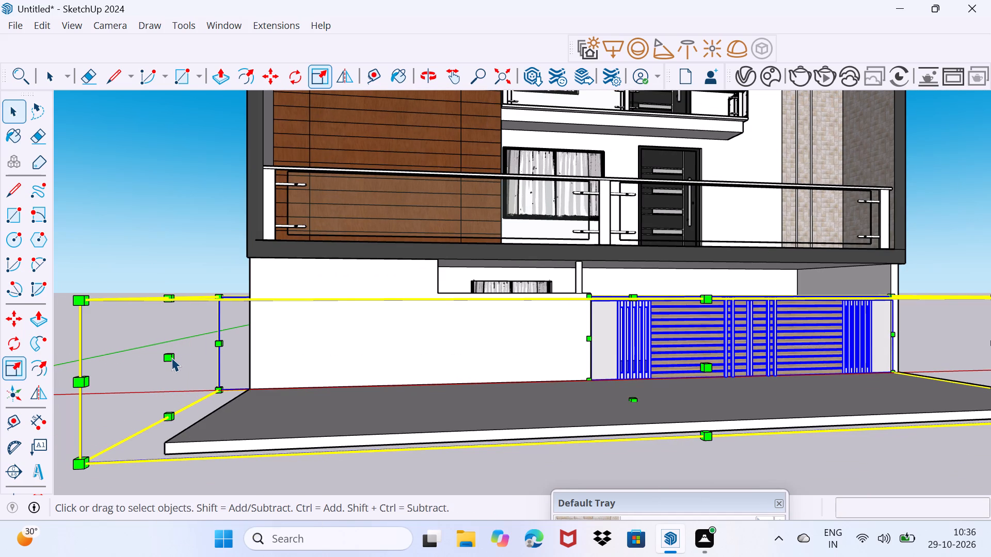
Scale the gate's height by about 1.4 up to the underside of the first-floor slab and deselect it.
{"action": "key", "text": "s"}
{"action": "scroll", "coordinate": [708, 313], "scroll_direction": "up", "scroll_amount": 2}
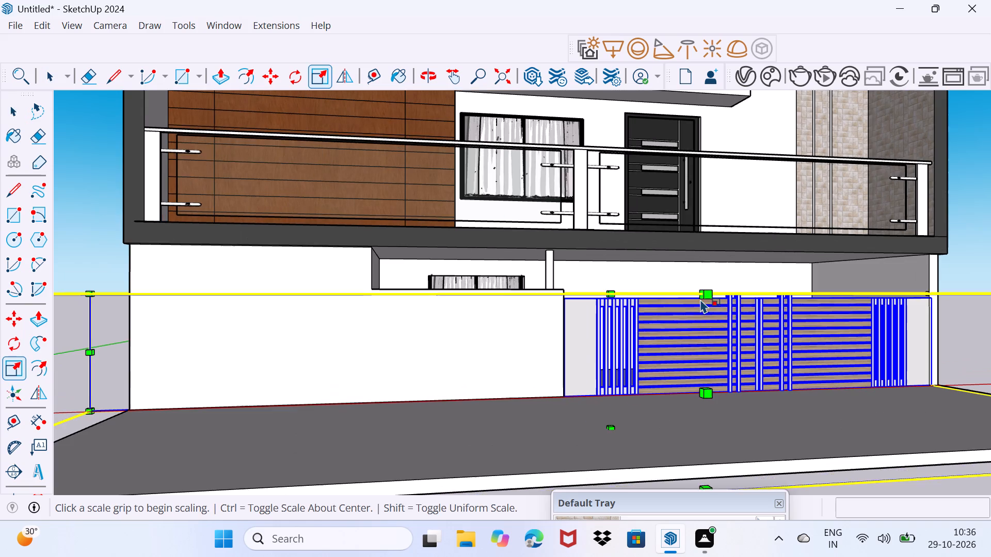
{"action": "middle_click_drag", "start_coordinate": [692, 300], "coordinate": [688, 349]}
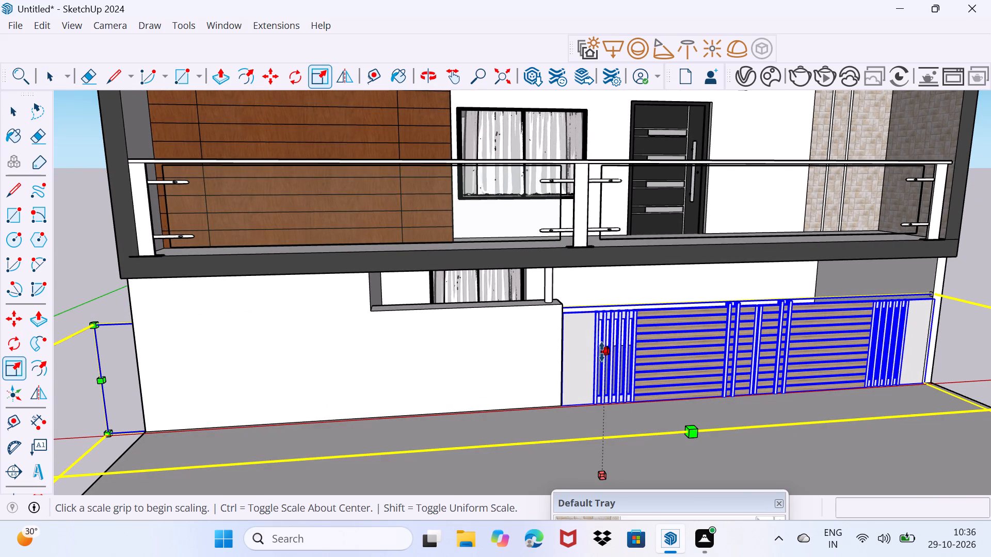
{"action": "left_click_drag", "start_coordinate": [602, 351], "coordinate": [610, 319]}
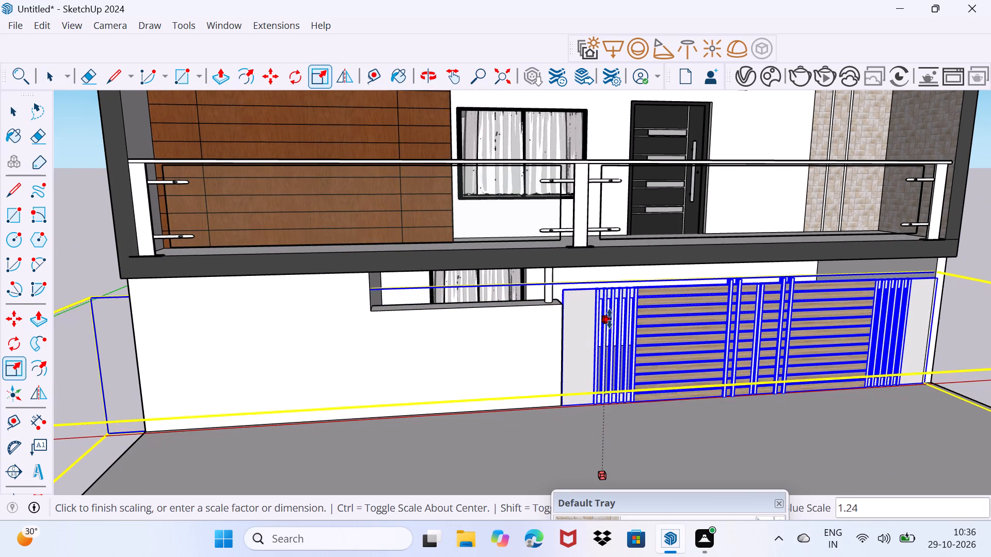
{"action": "left_click_drag", "start_coordinate": [610, 319], "coordinate": [612, 294]}
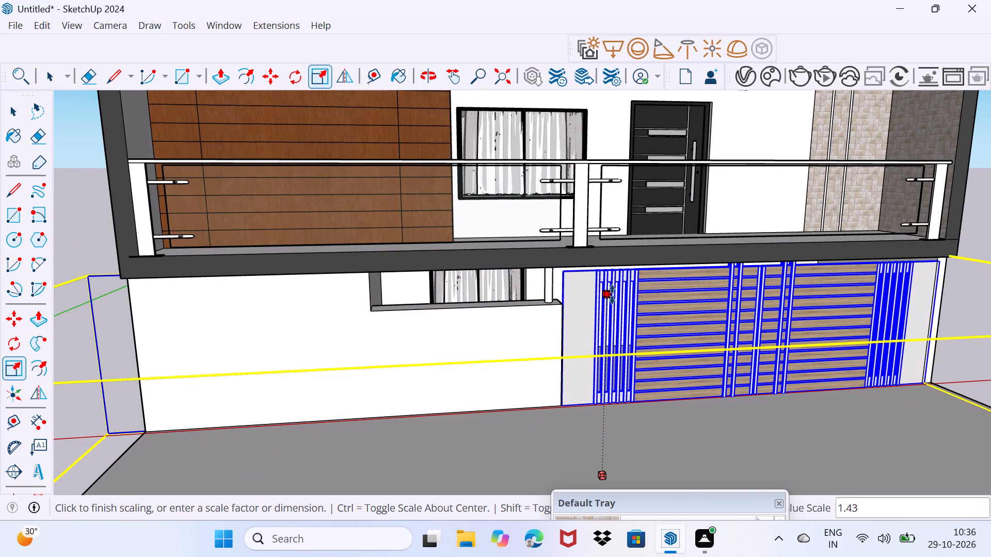
{"action": "left_click_drag", "start_coordinate": [612, 294], "coordinate": [612, 297]}
{"action": "key", "text": "space"}
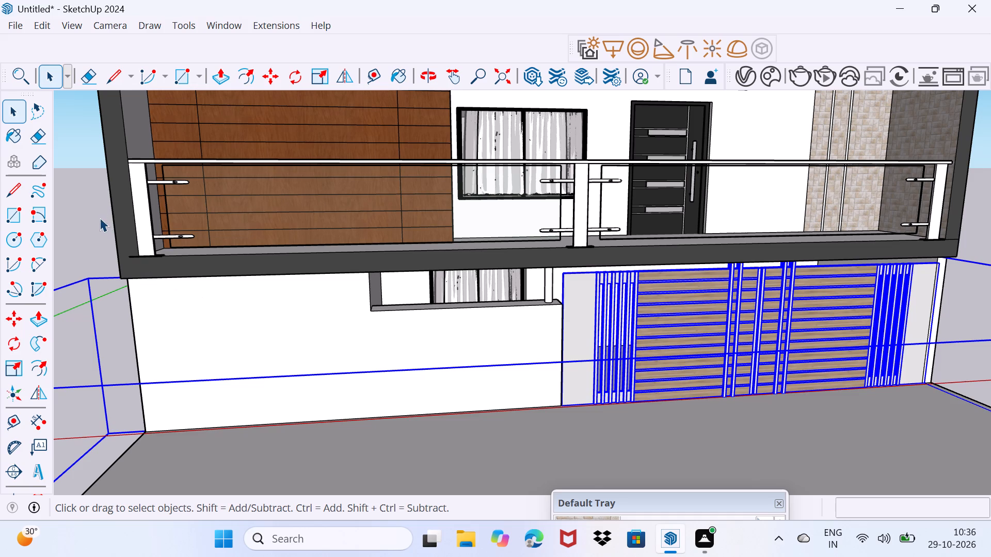
{"action": "left_click_drag", "start_coordinate": [100, 218], "coordinate": [104, 189]}
Examine the fitted gate from below and close up, and the whole front facade.
{"action": "scroll", "coordinate": [365, 349], "scroll_direction": "down", "scroll_amount": 4}
{"action": "middle_click_drag", "start_coordinate": [867, 423], "coordinate": [858, 310]}
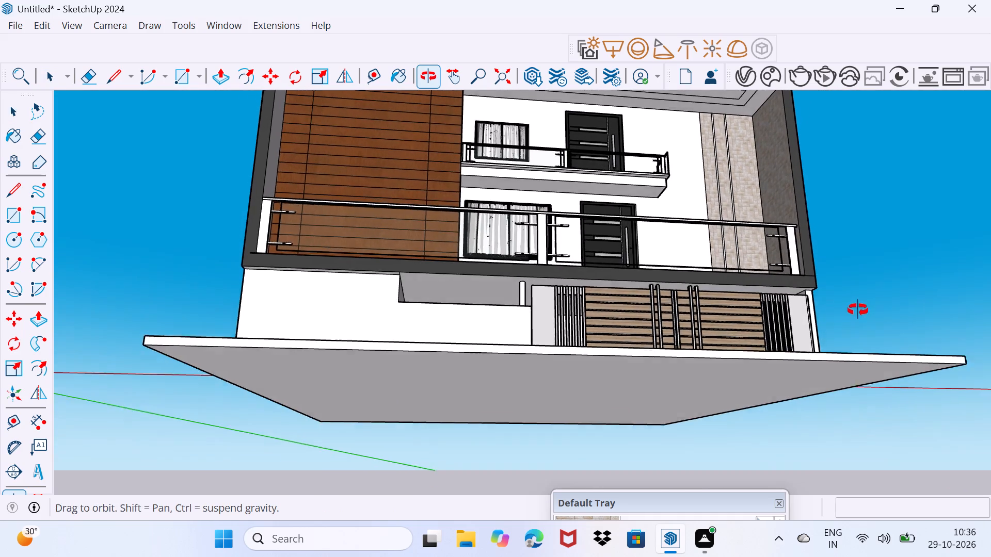
{"action": "middle_click_drag", "start_coordinate": [858, 310], "coordinate": [849, 313]}
{"action": "scroll", "coordinate": [624, 325], "scroll_direction": "up", "scroll_amount": 3}
{"action": "scroll", "coordinate": [464, 324], "scroll_direction": "up", "scroll_amount": 1}
{"action": "middle_click_drag", "start_coordinate": [444, 317], "coordinate": [515, 429]}
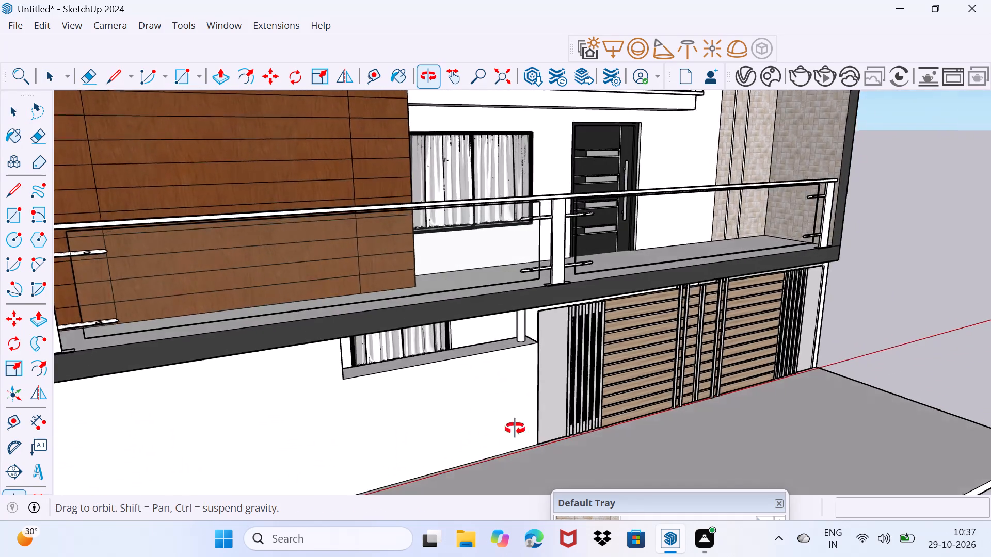
{"action": "middle_click_drag", "start_coordinate": [515, 429], "coordinate": [559, 376]}
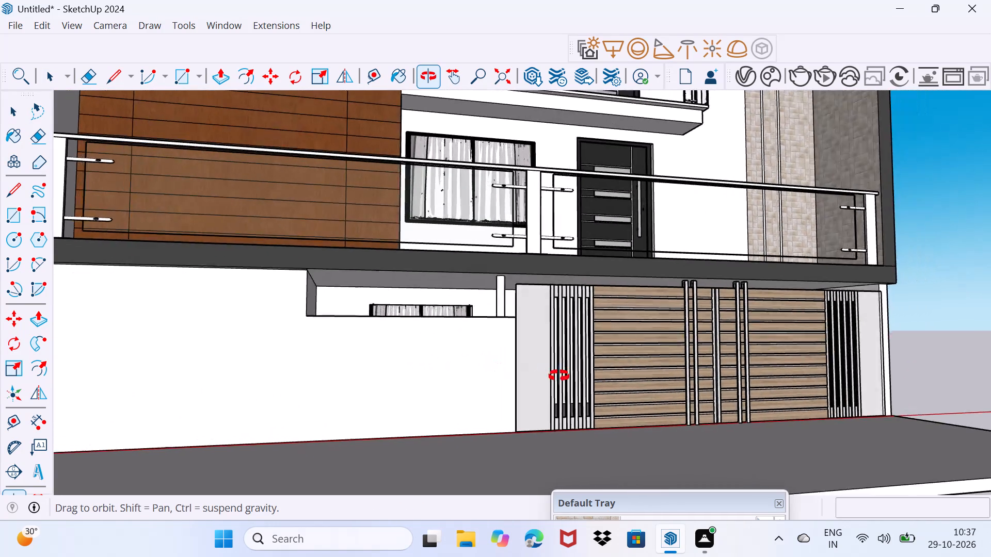
{"action": "middle_click_drag", "start_coordinate": [559, 376], "coordinate": [361, 403]}
{"action": "scroll", "coordinate": [361, 403], "scroll_direction": "down", "scroll_amount": 8}
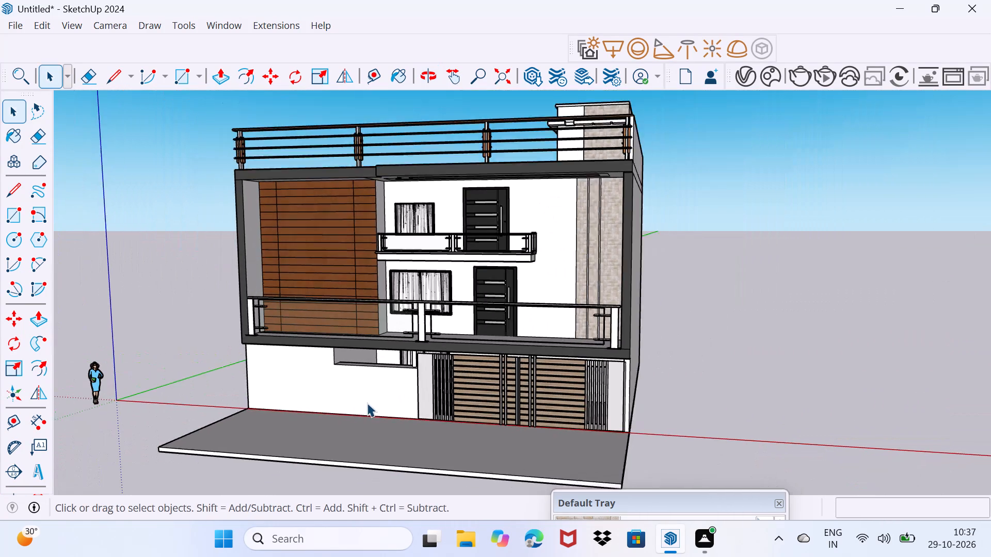
{"action": "middle_click_drag", "start_coordinate": [350, 396], "coordinate": [504, 406]}
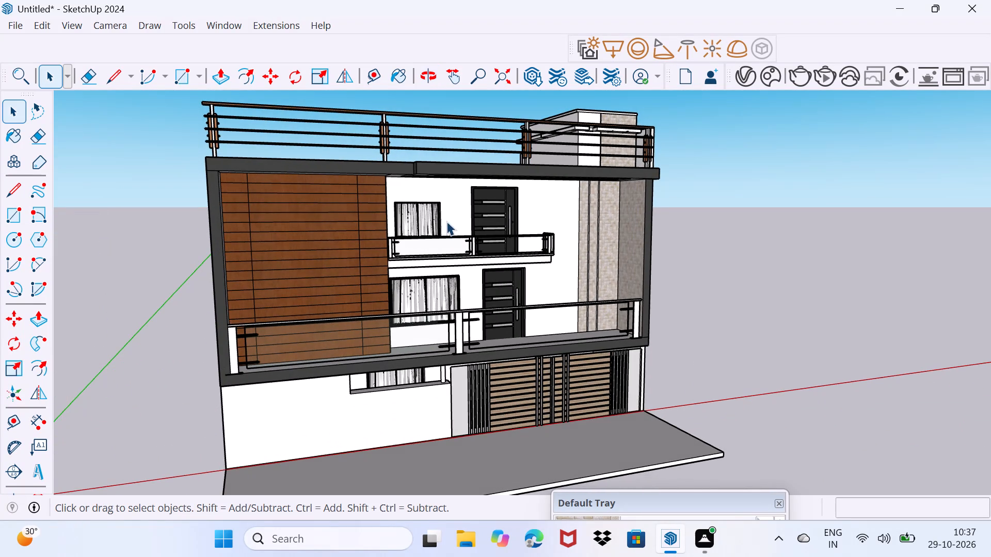
Copy the roof's side edge inward by about 10 3/4" to mark out a parapet strip.
{"action": "middle_click_drag", "start_coordinate": [175, 234], "coordinate": [359, 330]}
{"action": "left_click", "coordinate": [321, 311]}
{"action": "scroll", "coordinate": [339, 316], "scroll_direction": "up", "scroll_amount": 3}
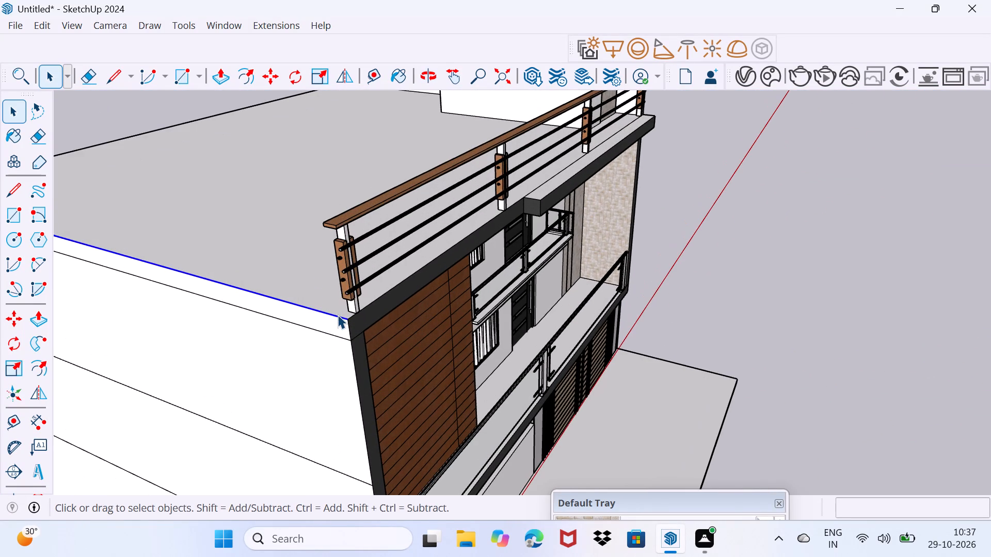
{"action": "key", "text": "m"}
{"action": "left_click", "coordinate": [347, 321]}
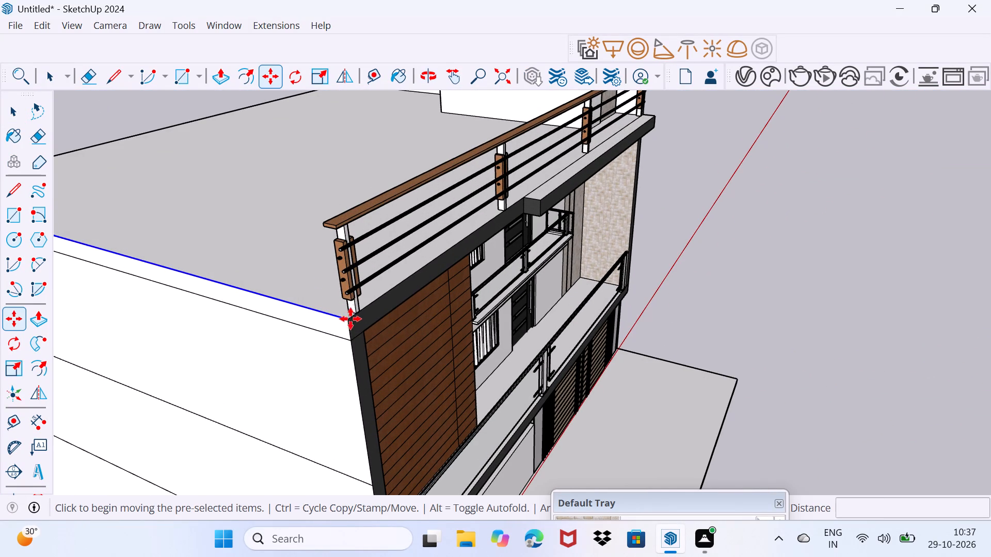
{"action": "left_click", "coordinate": [362, 308]}
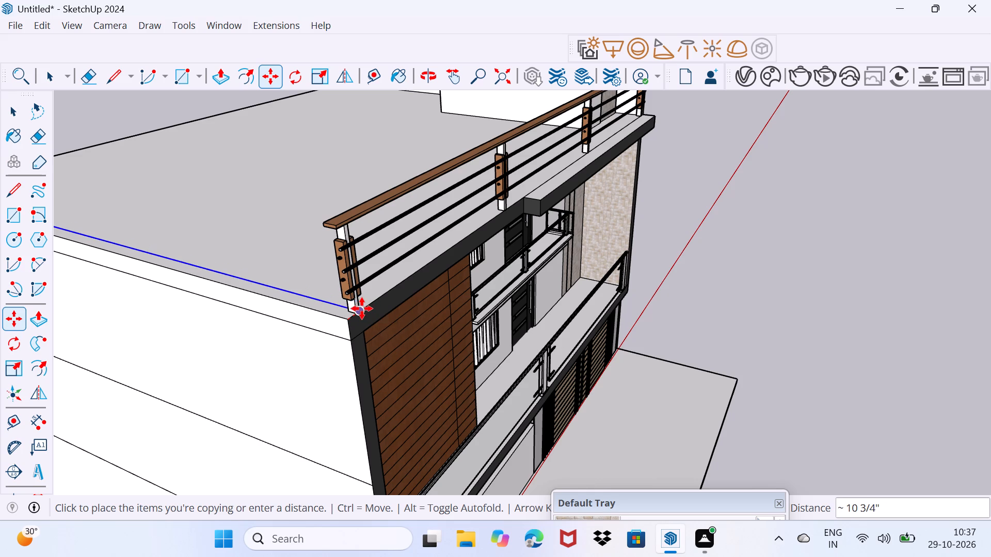
{"action": "key", "text": "space"}
Push/Pull the narrow strip along the roof's side edge upward about 5' to form a parapet wall.
{"action": "scroll", "coordinate": [291, 306], "scroll_direction": "up", "scroll_amount": 2}
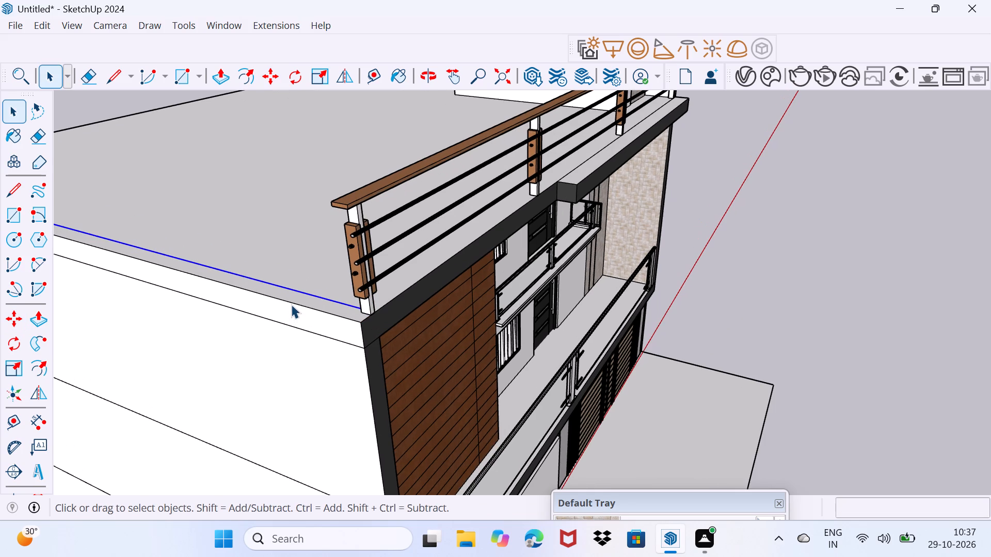
{"action": "left_click", "coordinate": [309, 302]}
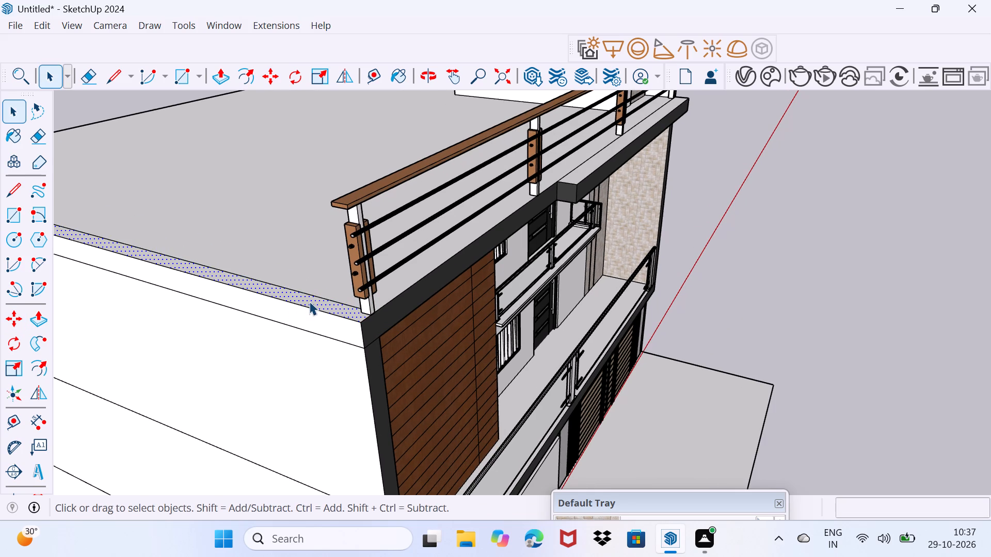
{"action": "key", "text": "p"}
{"action": "left_click", "coordinate": [309, 301]}
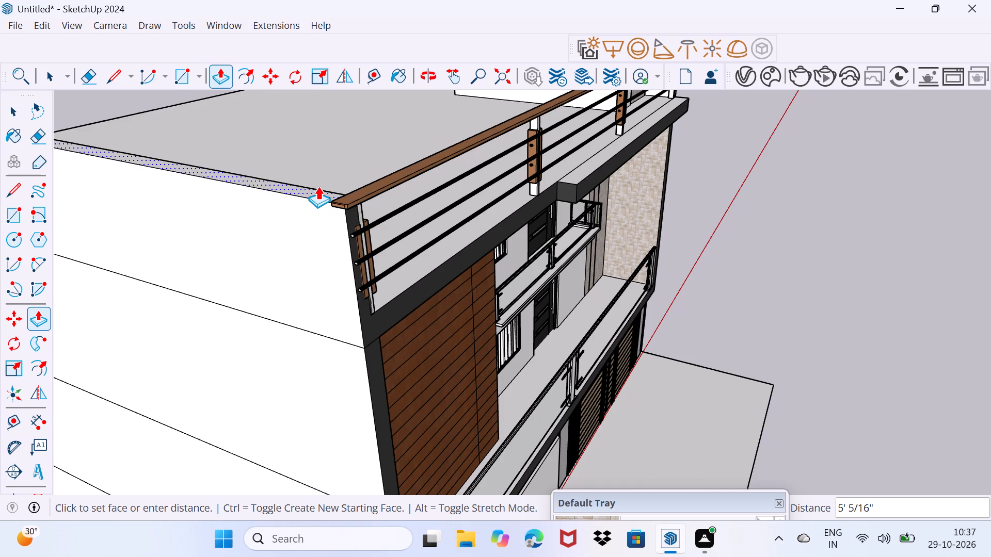
{"action": "left_click", "coordinate": [318, 186]}
{"action": "key", "text": "space"}
{"action": "left_click_drag", "start_coordinate": [328, 261], "coordinate": [339, 233]}
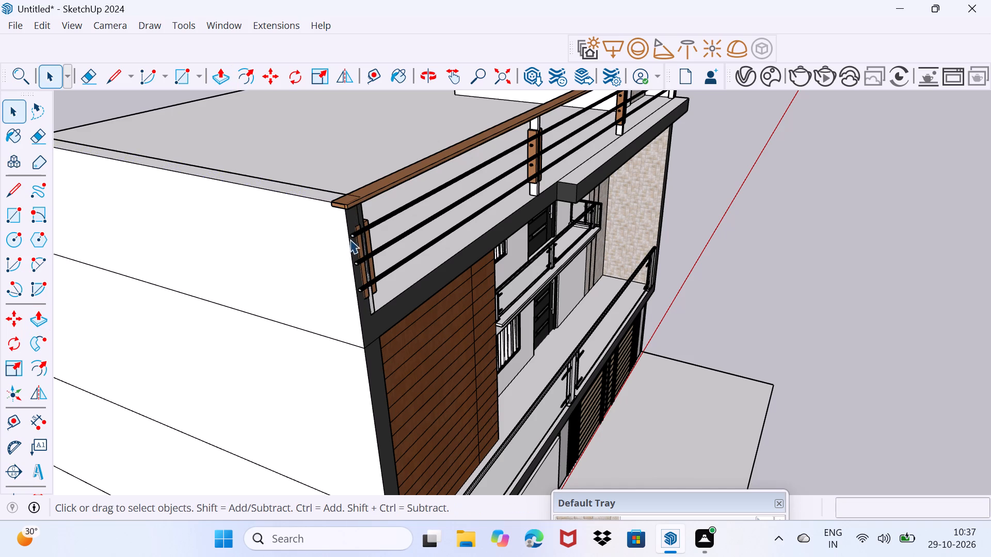
Search 3D Warehouse models for "plante".
{"action": "middle_click_drag", "start_coordinate": [350, 239], "coordinate": [227, 234]}
{"action": "scroll", "coordinate": [227, 234], "scroll_direction": "down", "scroll_amount": 4}
{"action": "middle_click_drag", "start_coordinate": [260, 244], "coordinate": [156, 151]}
{"action": "scroll", "coordinate": [153, 148], "scroll_direction": "down", "scroll_amount": 1}
{"action": "scroll", "coordinate": [242, 176], "scroll_direction": "down", "scroll_amount": 2}
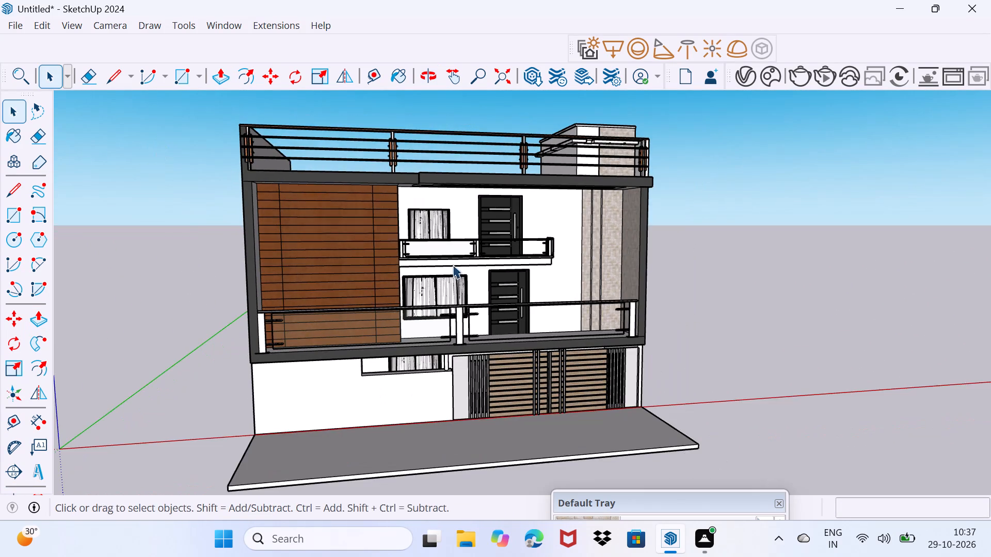
{"action": "middle_click_drag", "start_coordinate": [454, 265], "coordinate": [399, 260]}
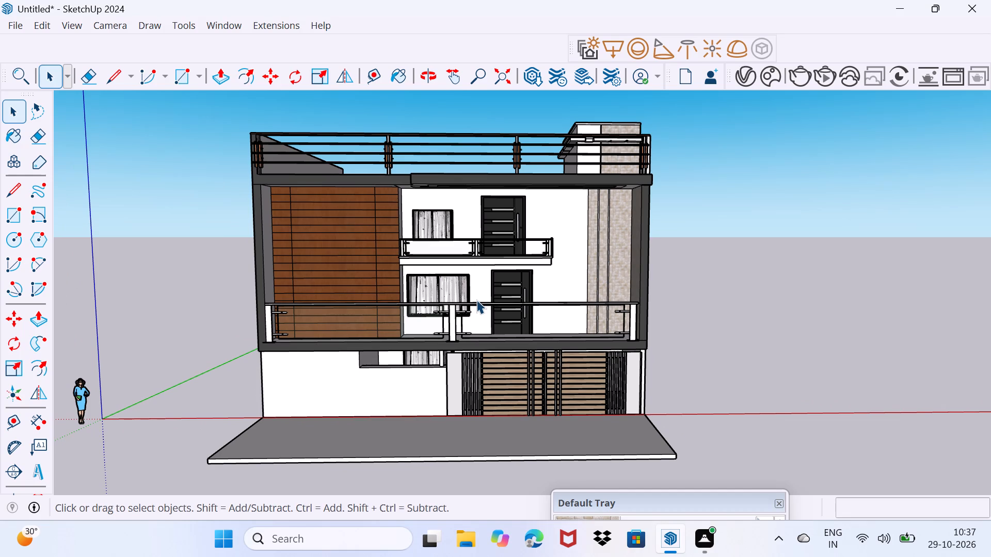
{"action": "left_click", "coordinate": [227, 22]}
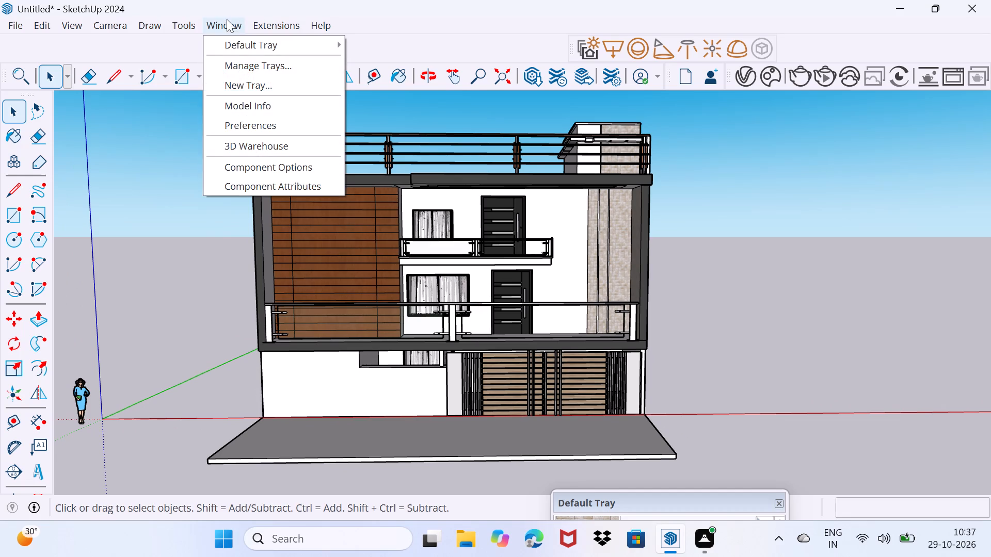
{"action": "left_click", "coordinate": [278, 145]}
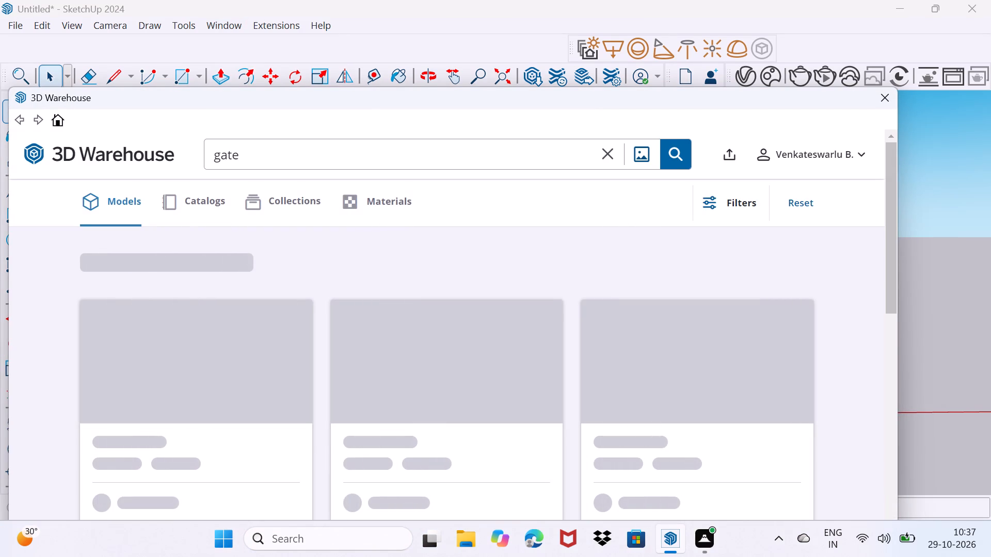
{"action": "left_click", "coordinate": [355, 162]}
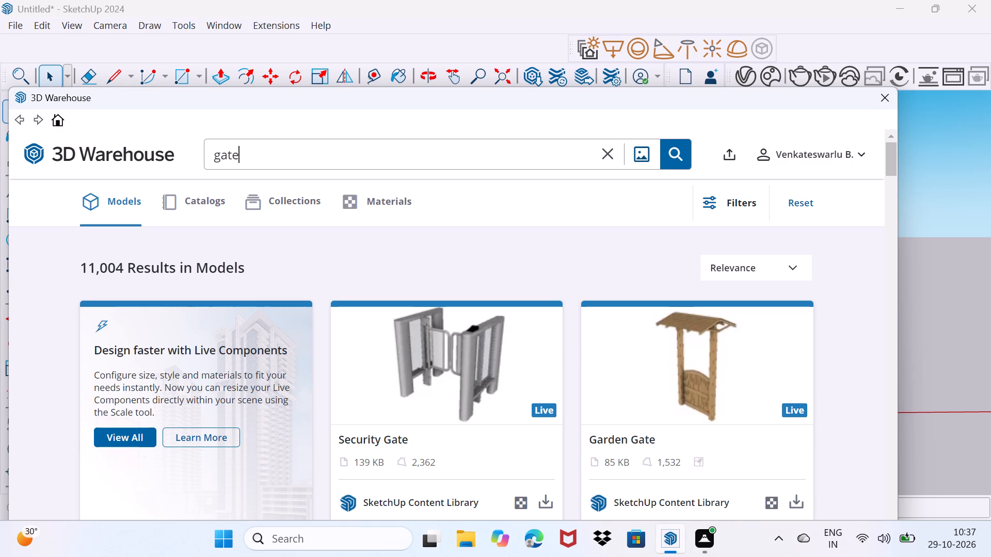
{"action": "key", "text": "BackSpace"}
{"action": "key", "text": "BackSpace"}
{"action": "key", "text": "BackSpace"}
{"action": "key", "text": "BackSpace"}
{"action": "key", "text": "BackSpace"}
{"action": "type", "text": "pa"}
{"action": "key", "text": "BackSpace"}
{"action": "type", "text": "la"}
{"action": "type", "text": "nte"}
{"action": "key", "text": "Return"}
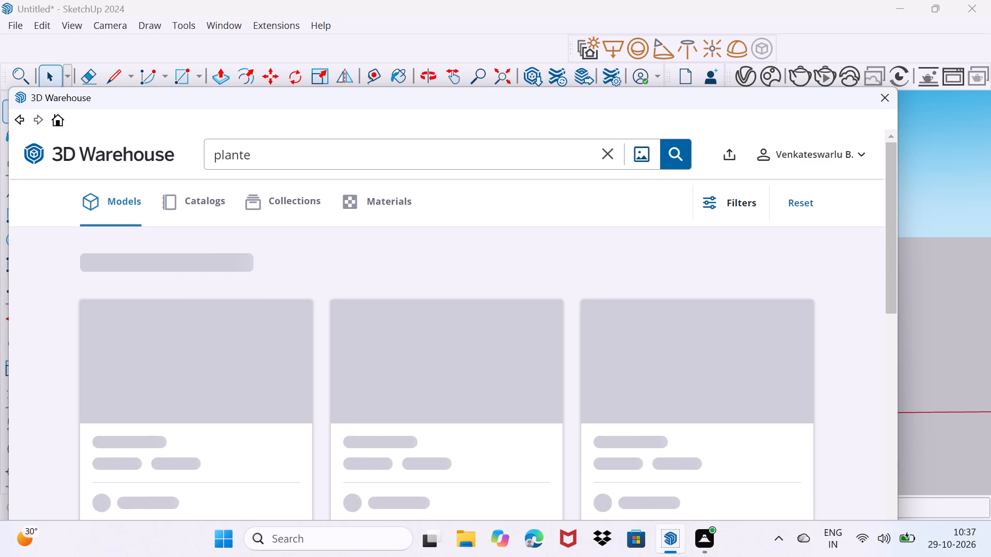
Choose the tall potted palm model "plant" (12 MB) from the results and load it directly into the model.
{"action": "scroll", "coordinate": [323, 352], "scroll_direction": "down", "scroll_amount": 3}
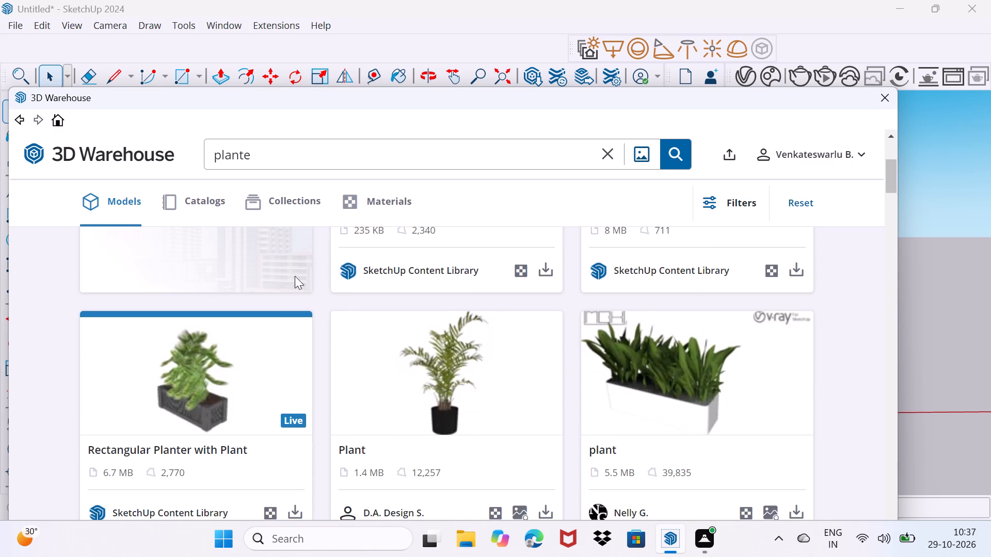
{"action": "scroll", "coordinate": [327, 272], "scroll_direction": "down", "scroll_amount": 5}
{"action": "scroll", "coordinate": [372, 372], "scroll_direction": "up", "scroll_amount": 4}
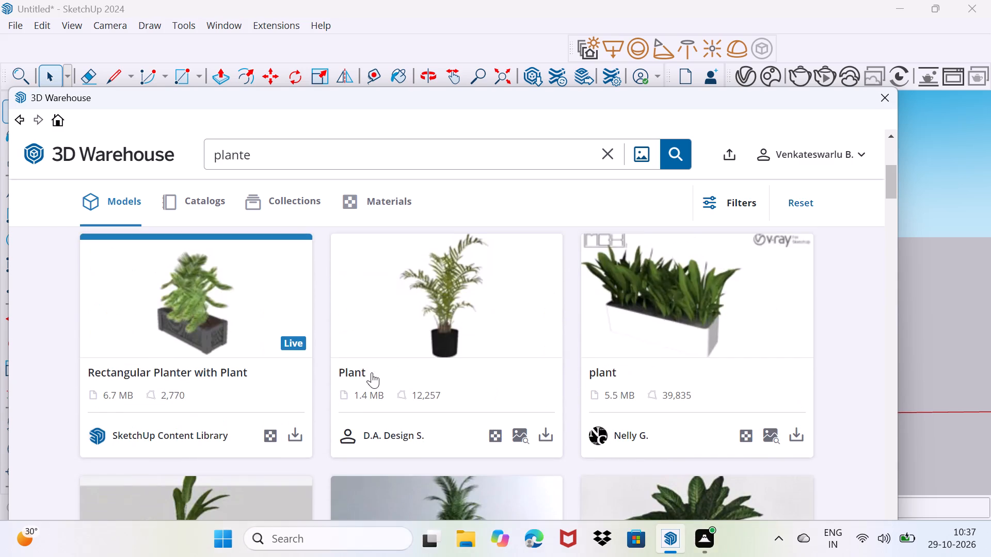
{"action": "scroll", "coordinate": [372, 372], "scroll_direction": "down", "scroll_amount": 4}
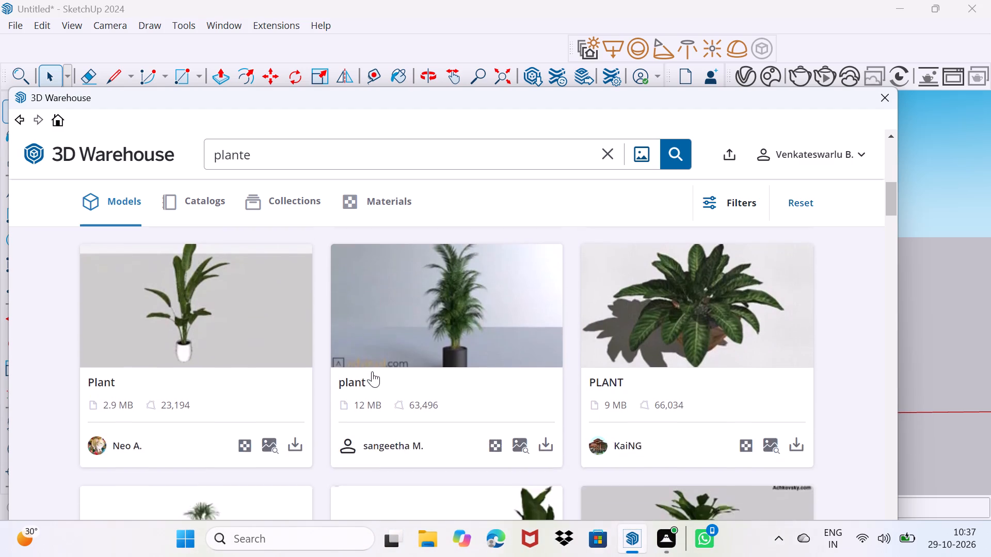
{"action": "scroll", "coordinate": [372, 371], "scroll_direction": "up", "scroll_amount": 4}
{"action": "scroll", "coordinate": [372, 371], "scroll_direction": "down", "scroll_amount": 4}
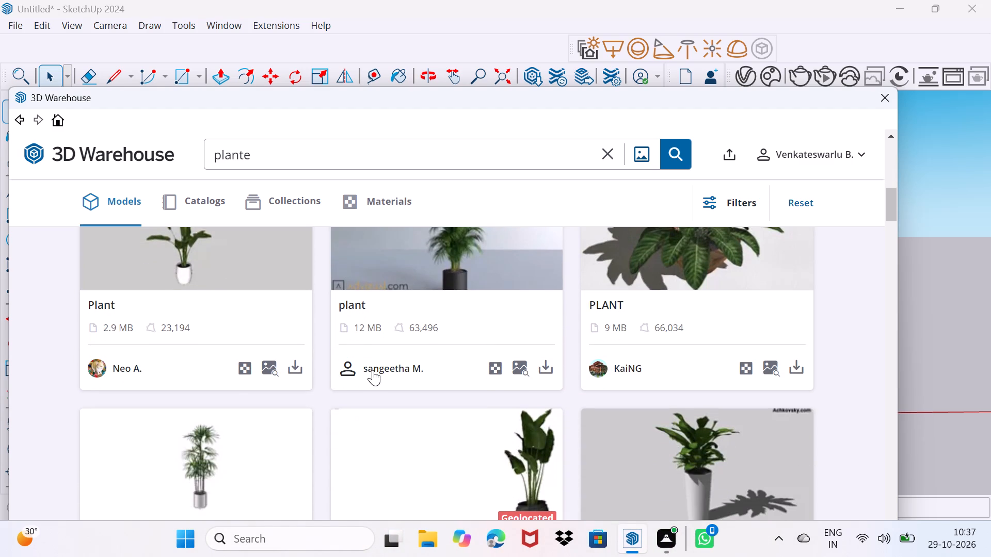
{"action": "scroll", "coordinate": [373, 370], "scroll_direction": "down", "scroll_amount": 2}
{"action": "scroll", "coordinate": [373, 370], "scroll_direction": "up", "scroll_amount": 3}
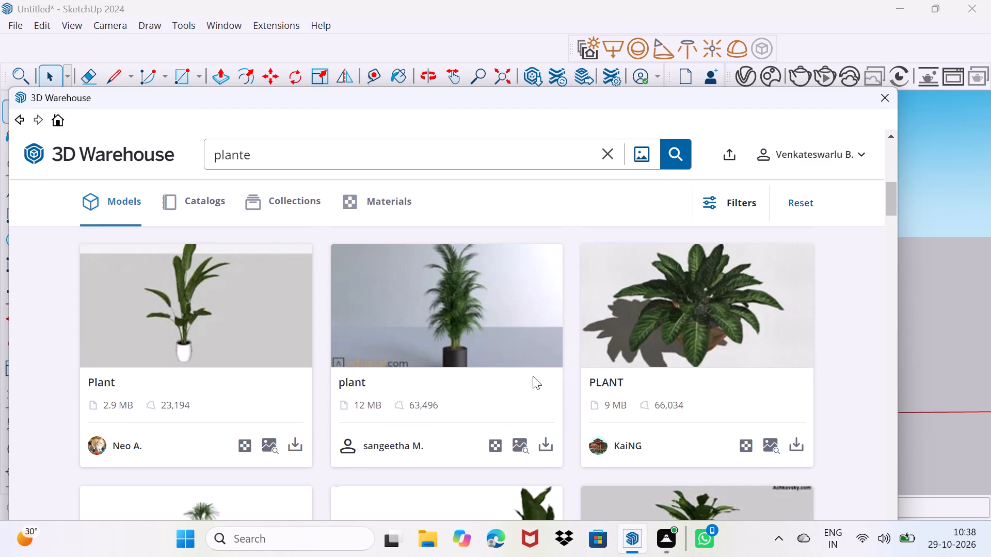
{"action": "left_click", "coordinate": [542, 448]}
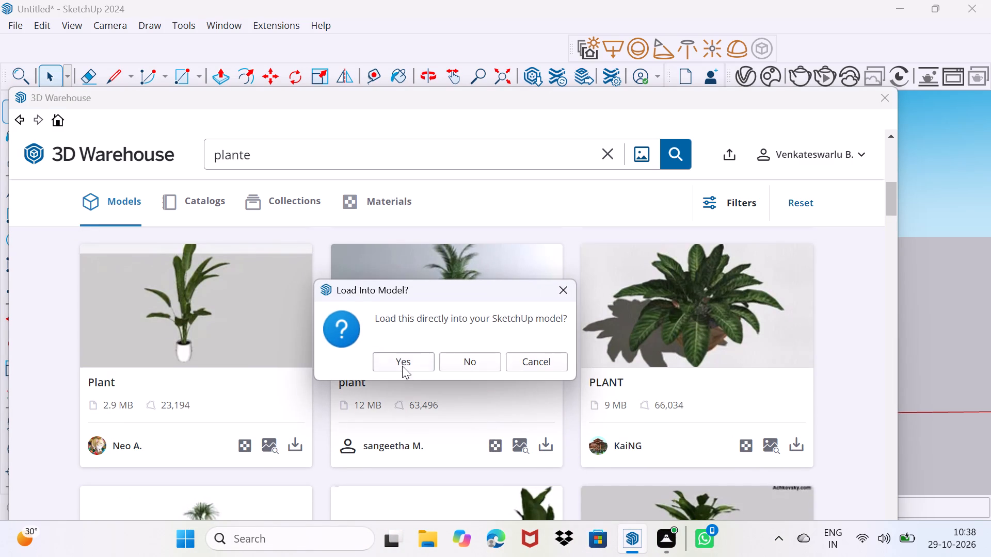
{"action": "left_click", "coordinate": [404, 364]}
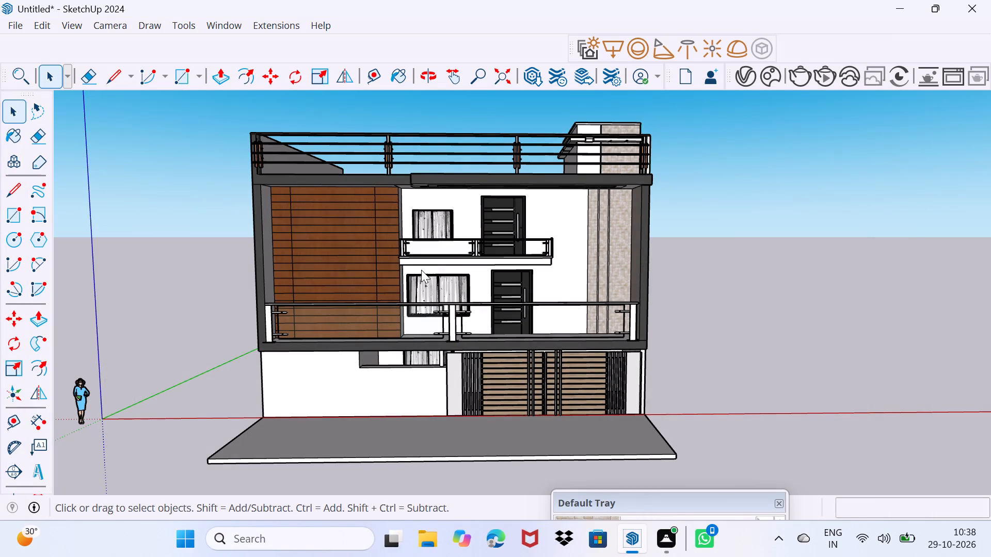
Place the loaded plant component on the ground beside the house, past the gate end.
{"action": "left_click", "coordinate": [622, 305]}
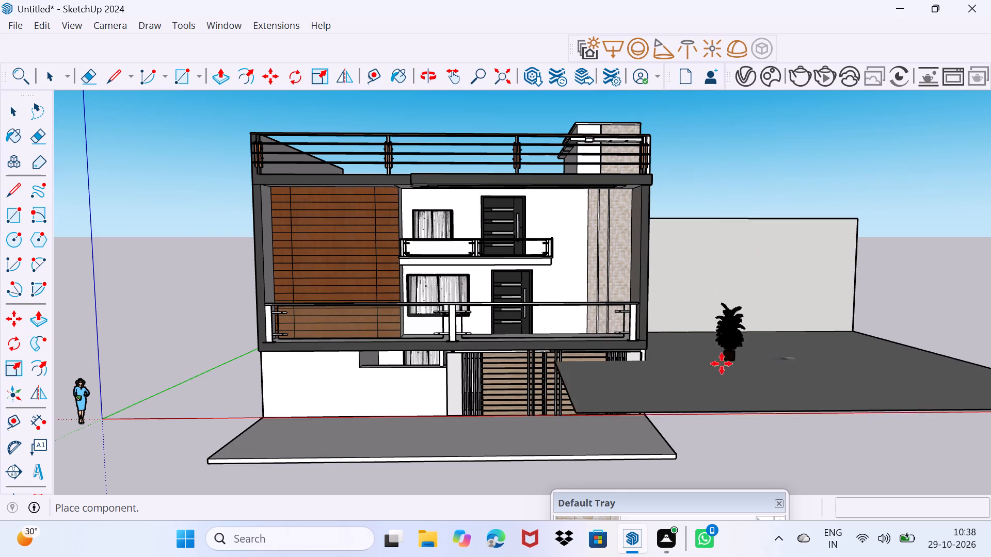
{"action": "middle_click_drag", "start_coordinate": [722, 364], "coordinate": [579, 388]}
{"action": "left_click", "coordinate": [825, 407]}
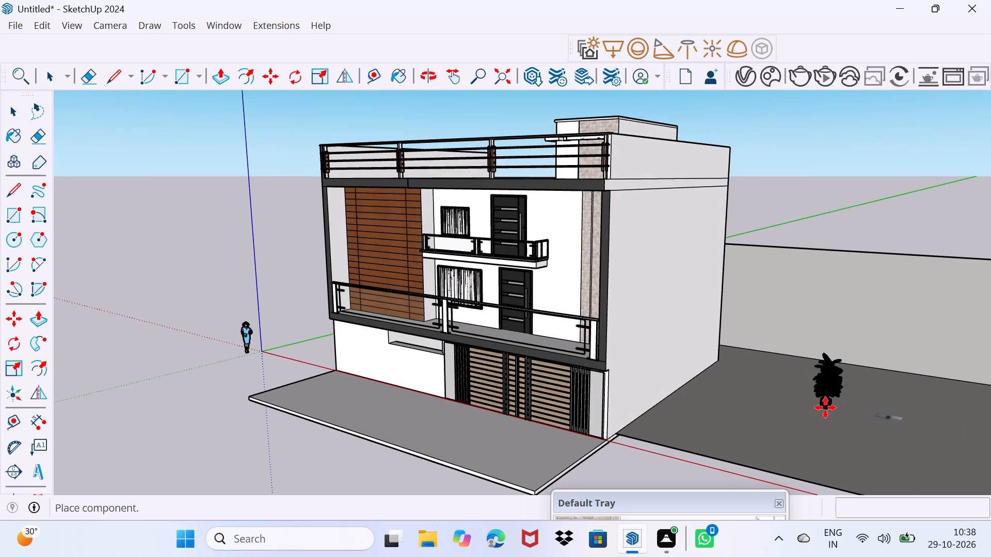
{"action": "key", "text": "space"}
Inside the plant component, delete the backdrop floor and walls and the small flat object beside the pot.
{"action": "middle_click_drag", "start_coordinate": [739, 413], "coordinate": [853, 413]}
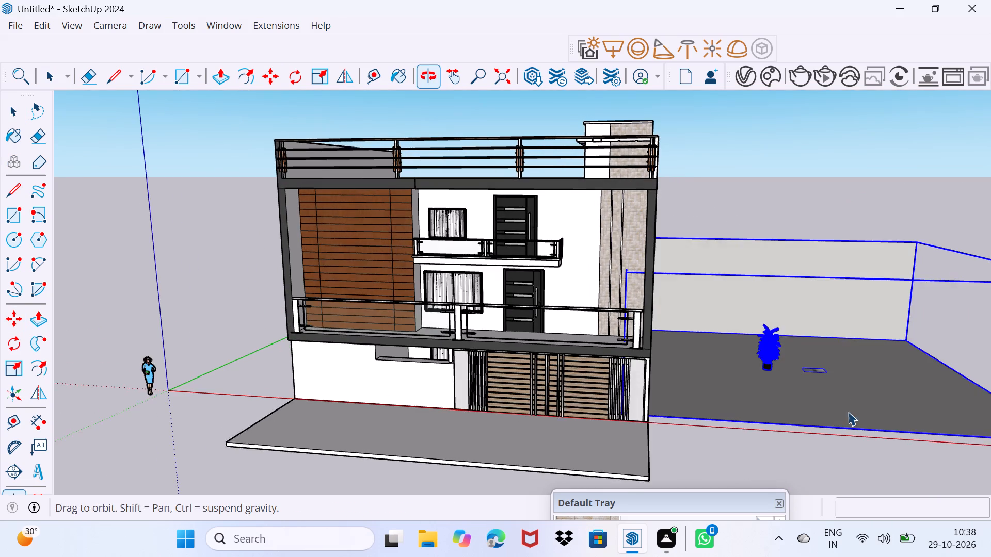
{"action": "left_click", "coordinate": [785, 387]}
{"action": "left_click", "coordinate": [760, 408]}
{"action": "triple_click", "coordinate": [750, 414]}
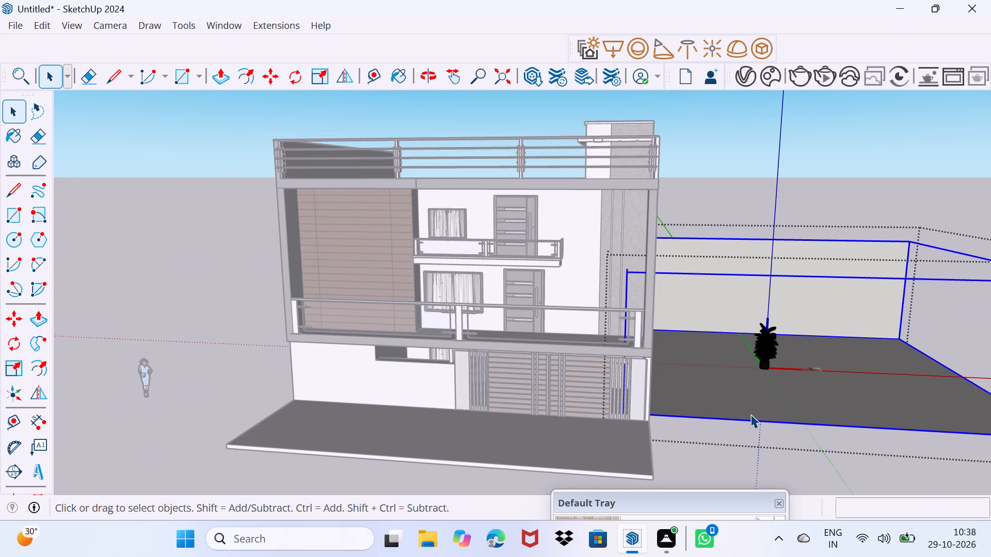
{"action": "key", "text": "Delete"}
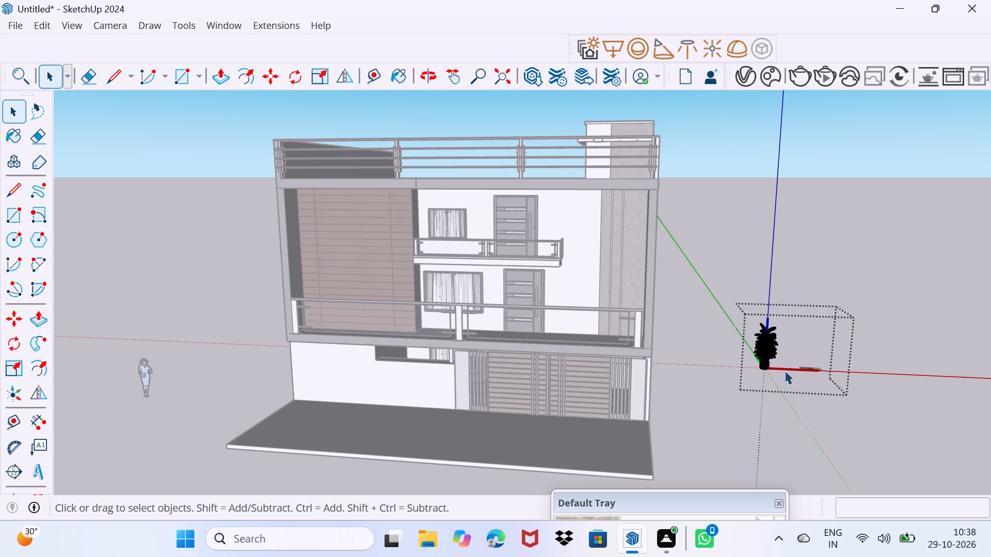
{"action": "left_click", "coordinate": [808, 370]}
{"action": "key", "text": "Delete"}
{"action": "left_click", "coordinate": [796, 403]}
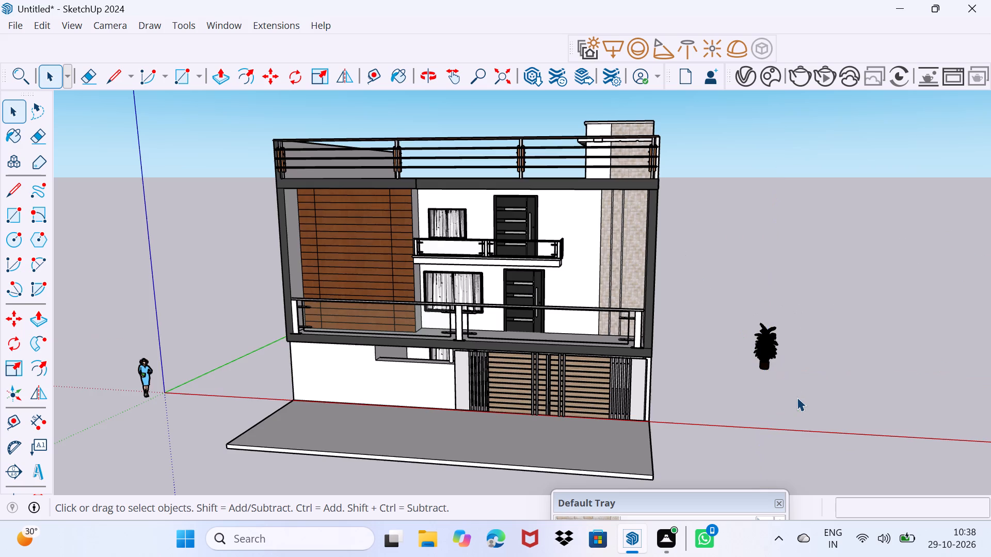
Move the potted palm about 56' 8" onto the first-floor balcony, in front of the window beside the wooden cladding.
{"action": "left_click", "coordinate": [777, 396]}
{"action": "left_click", "coordinate": [768, 372]}
{"action": "scroll", "coordinate": [764, 371], "scroll_direction": "up", "scroll_amount": 3}
{"action": "left_click", "coordinate": [775, 340]}
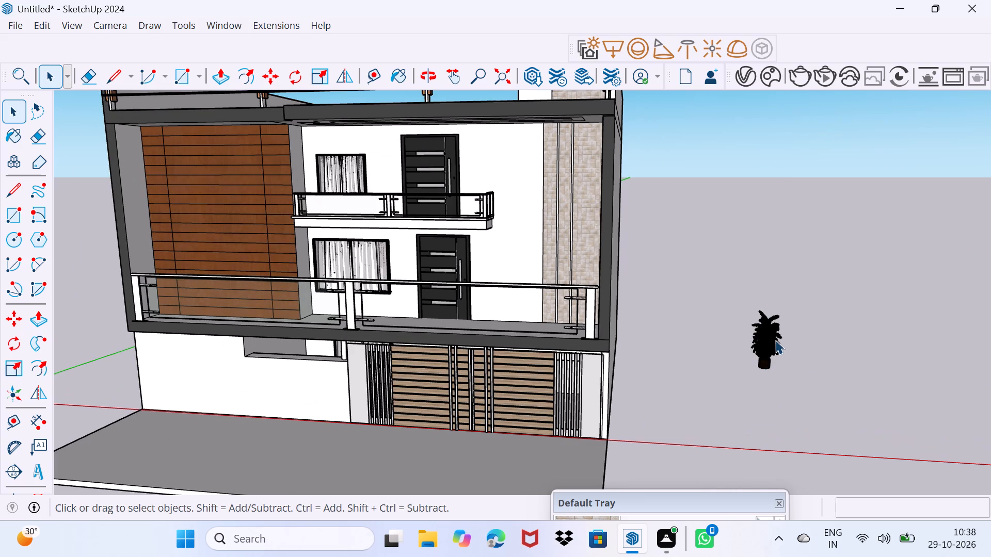
{"action": "scroll", "coordinate": [768, 361], "scroll_direction": "up", "scroll_amount": 4}
{"action": "key", "text": "m"}
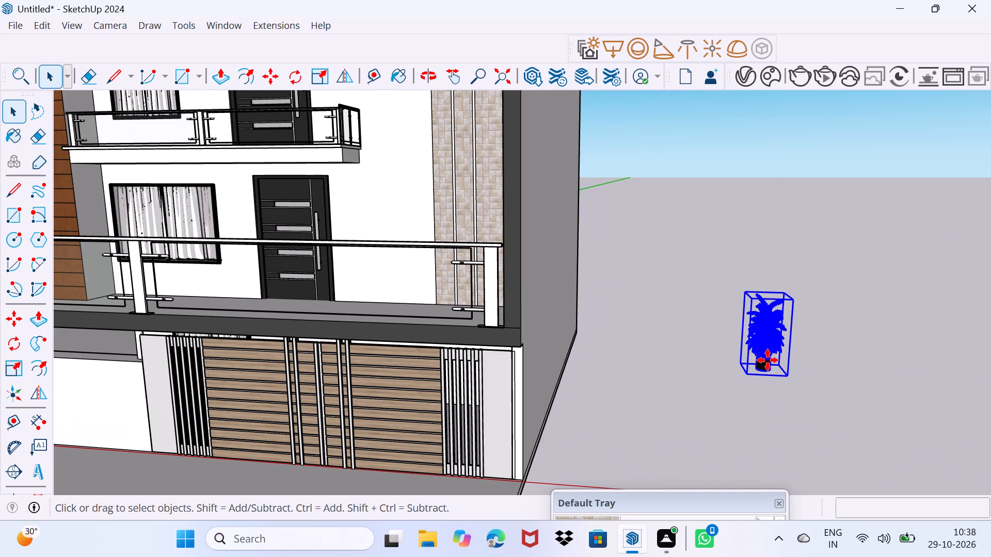
{"action": "left_click", "coordinate": [790, 381]}
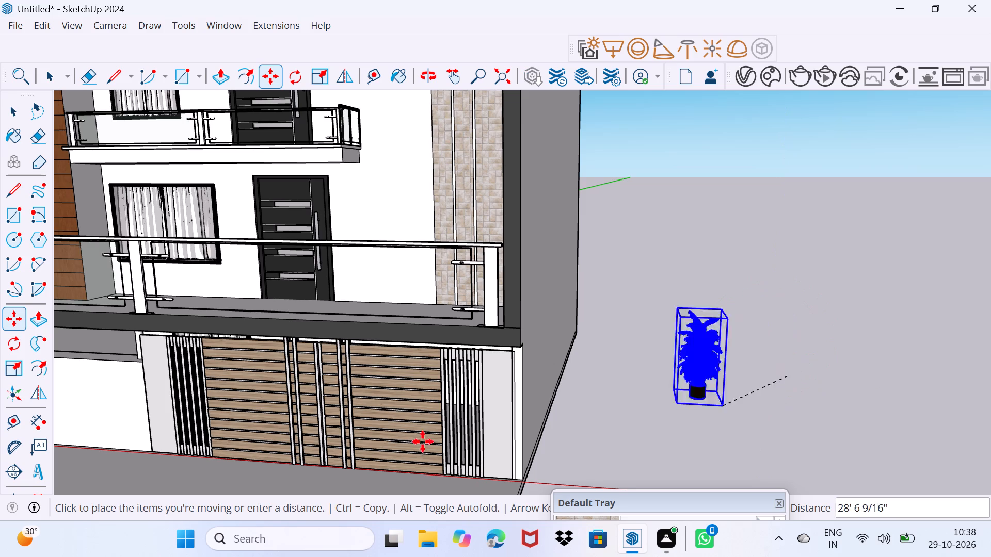
{"action": "scroll", "coordinate": [206, 351], "scroll_direction": "down", "scroll_amount": 3}
{"action": "middle_click_drag", "start_coordinate": [109, 291], "coordinate": [223, 339]}
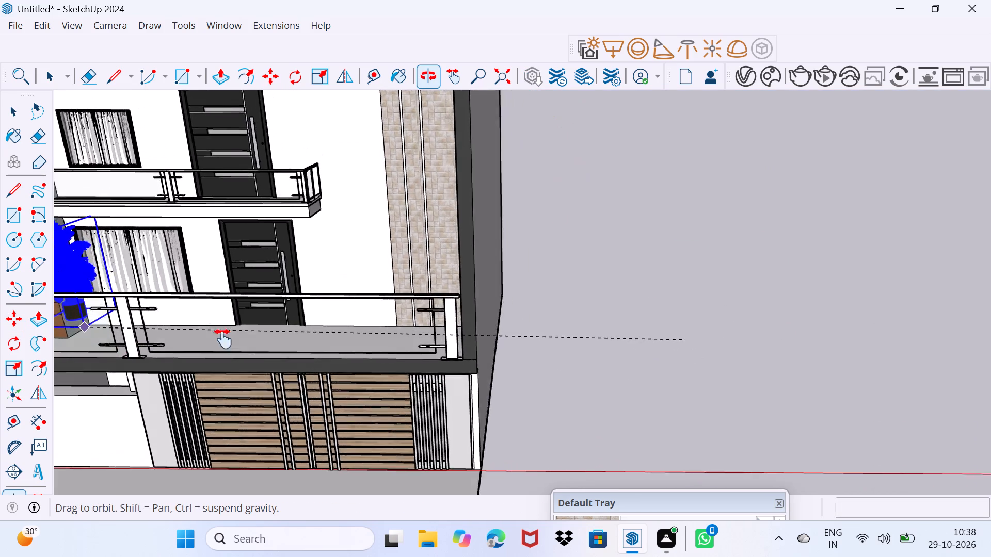
{"action": "middle_click_drag", "start_coordinate": [223, 339], "coordinate": [346, 415]}
{"action": "scroll", "coordinate": [275, 383], "scroll_direction": "up", "scroll_amount": 10}
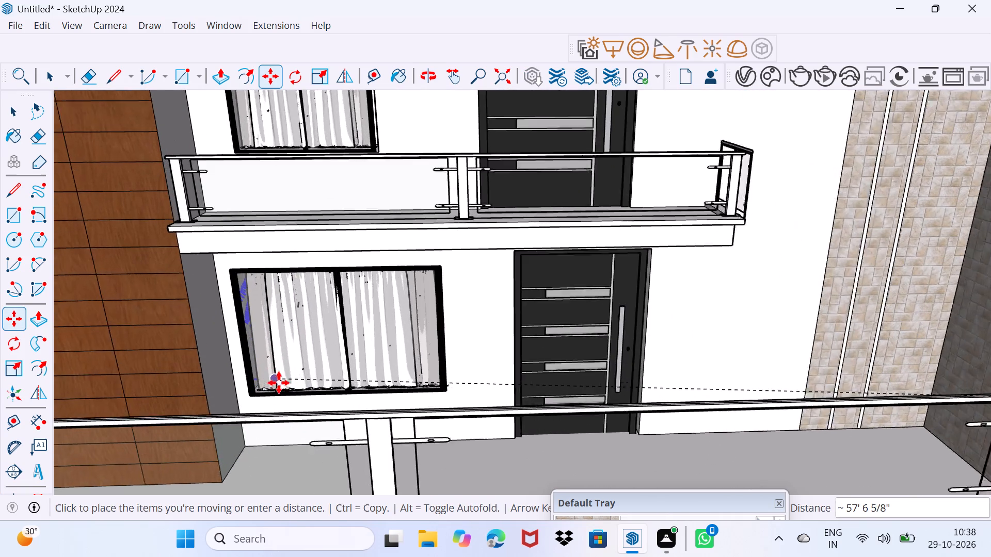
{"action": "middle_click_drag", "start_coordinate": [324, 488], "coordinate": [321, 429]}
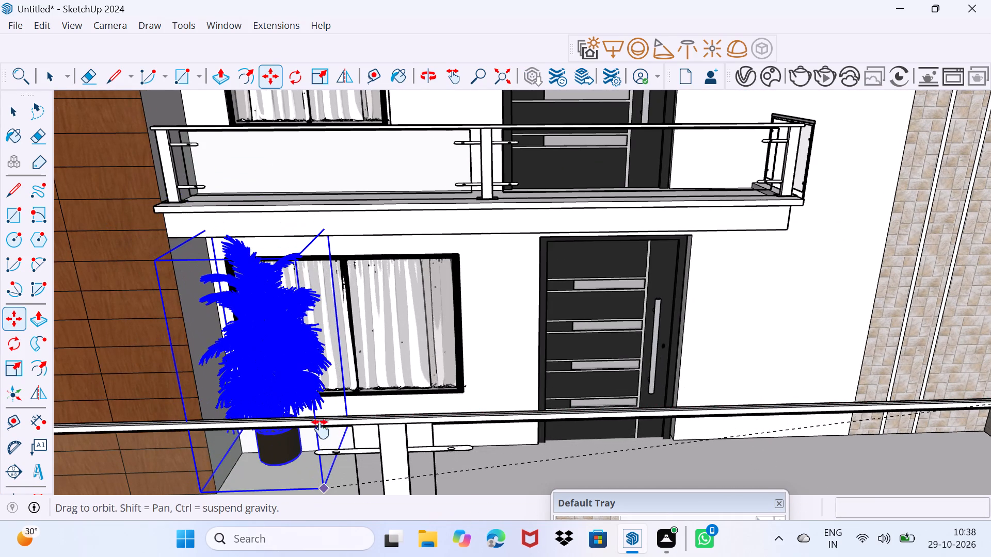
{"action": "middle_click_drag", "start_coordinate": [321, 429], "coordinate": [321, 371]}
{"action": "left_click", "coordinate": [323, 409]}
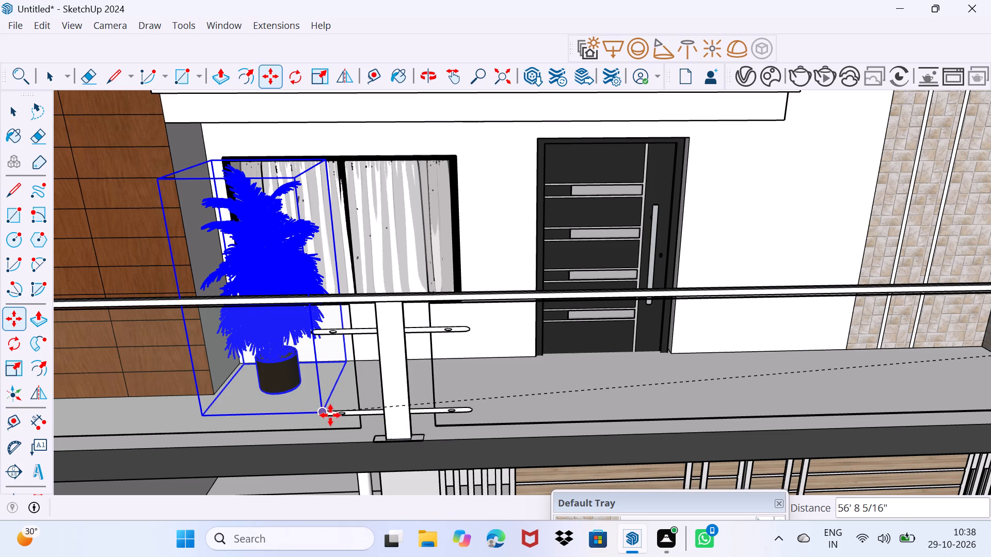
Copy the potted palm about 26' 9" along the first-floor balcony to its far end beside the stone-tiled wall.
{"action": "left_click", "coordinate": [319, 410]}
{"action": "scroll", "coordinate": [528, 440], "scroll_direction": "down", "scroll_amount": 3}
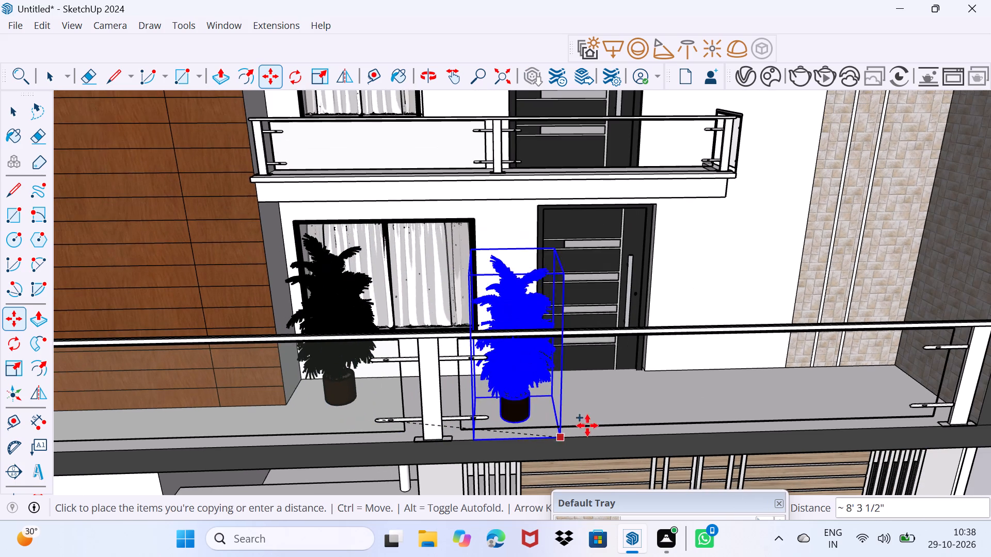
{"action": "left_click", "coordinate": [932, 392]}
Copy the palm from the stone-tiled end about 29' 11" to the small upper balcony, at the end beside the wooden cladding.
{"action": "left_click", "coordinate": [934, 395]}
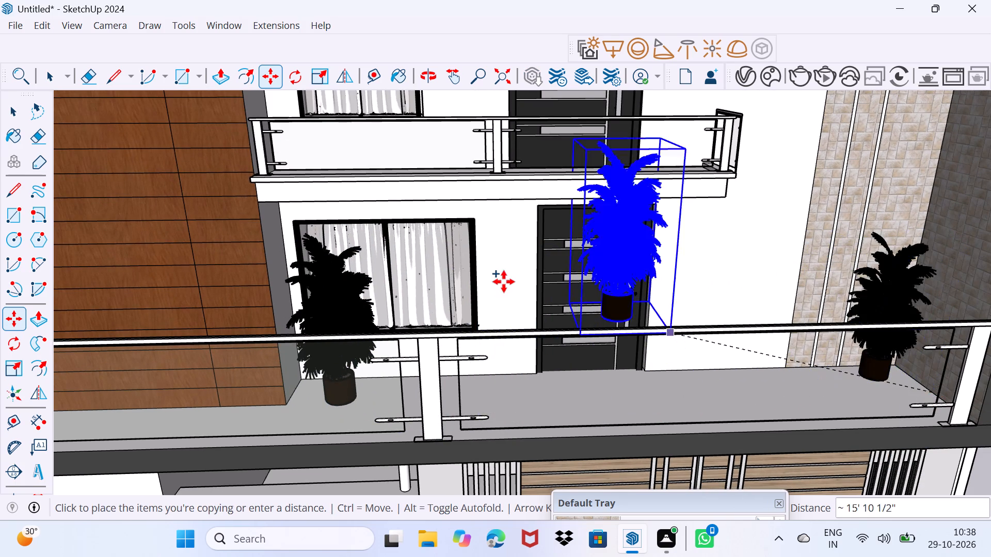
{"action": "scroll", "coordinate": [498, 281], "scroll_direction": "down", "scroll_amount": 3}
{"action": "middle_click_drag", "start_coordinate": [437, 255], "coordinate": [473, 310]}
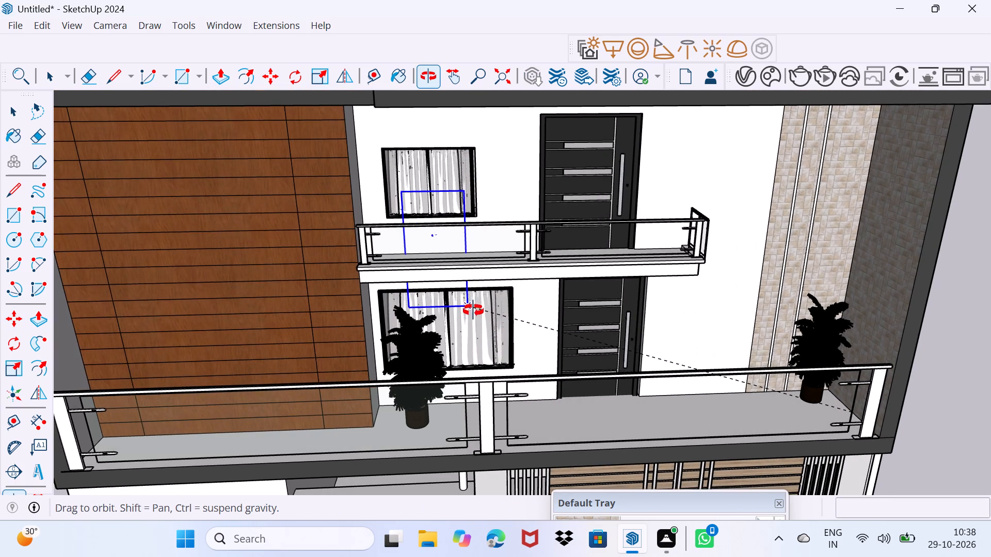
{"action": "middle_click_drag", "start_coordinate": [473, 310], "coordinate": [494, 367]}
{"action": "scroll", "coordinate": [401, 268], "scroll_direction": "up", "scroll_amount": 3}
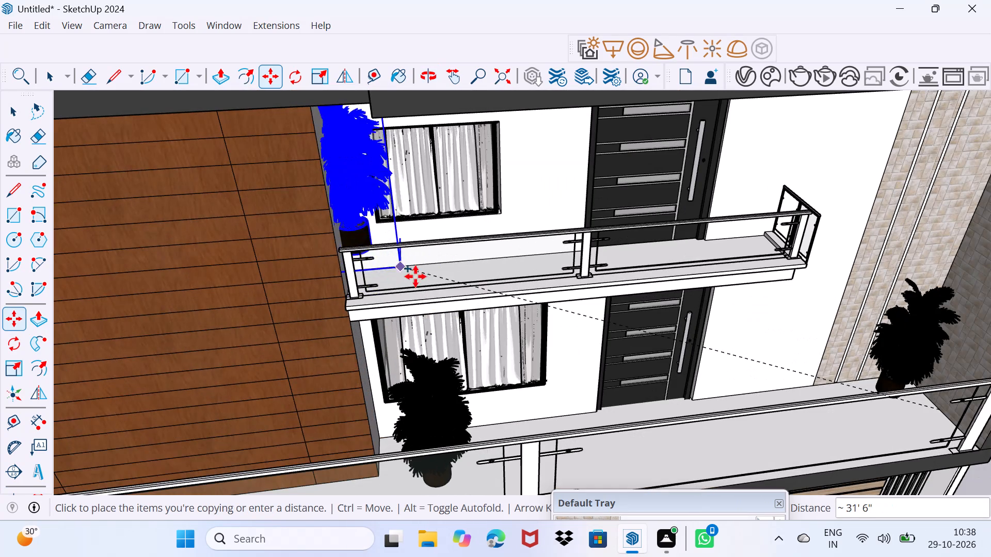
{"action": "left_click", "coordinate": [433, 296]}
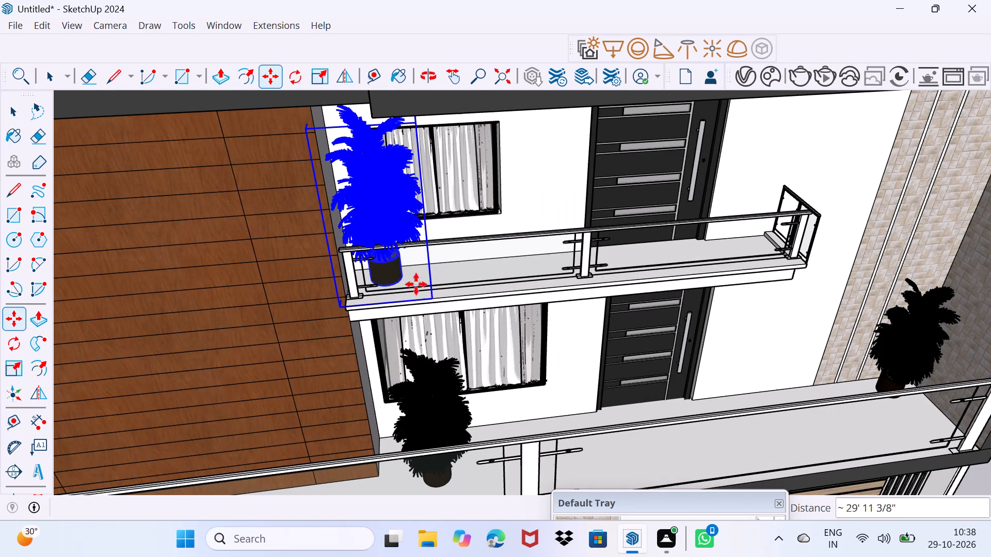
Copy the upper-balcony palm to the roof terrace, in the front corner behind the railing above the stone-tiled wall.
{"action": "left_click", "coordinate": [435, 302]}
{"action": "scroll", "coordinate": [489, 258], "scroll_direction": "down", "scroll_amount": 7}
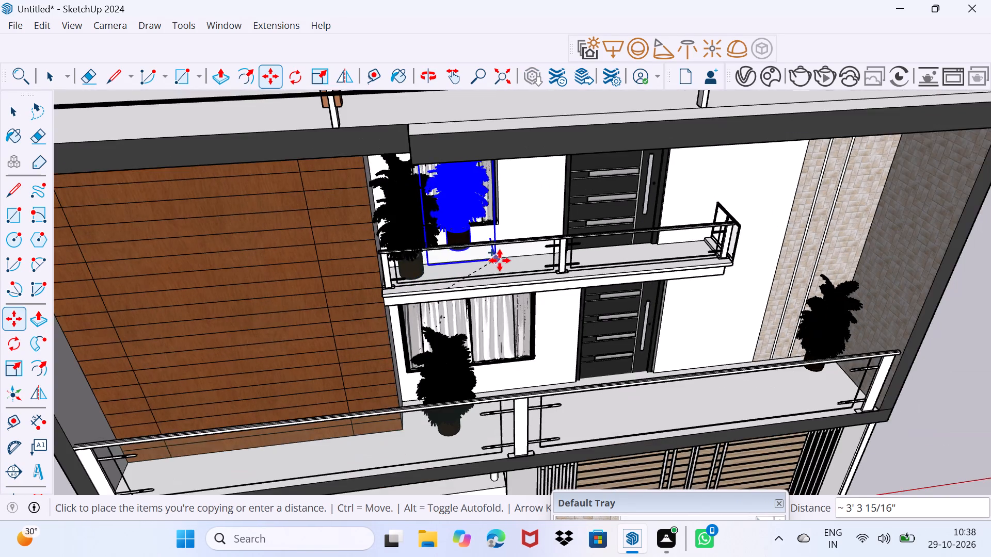
{"action": "scroll", "coordinate": [500, 260], "scroll_direction": "down", "scroll_amount": 10}
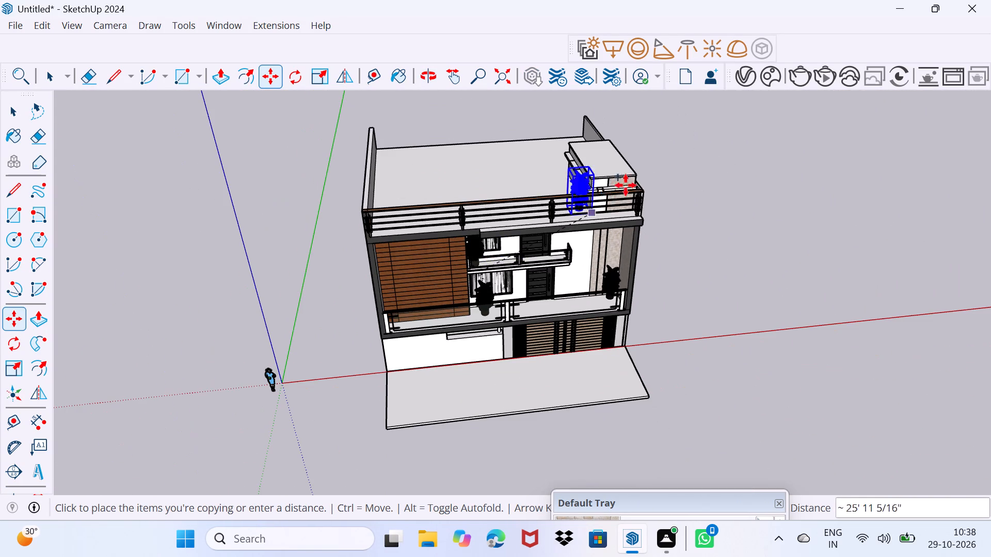
{"action": "scroll", "coordinate": [626, 188], "scroll_direction": "up", "scroll_amount": 14}
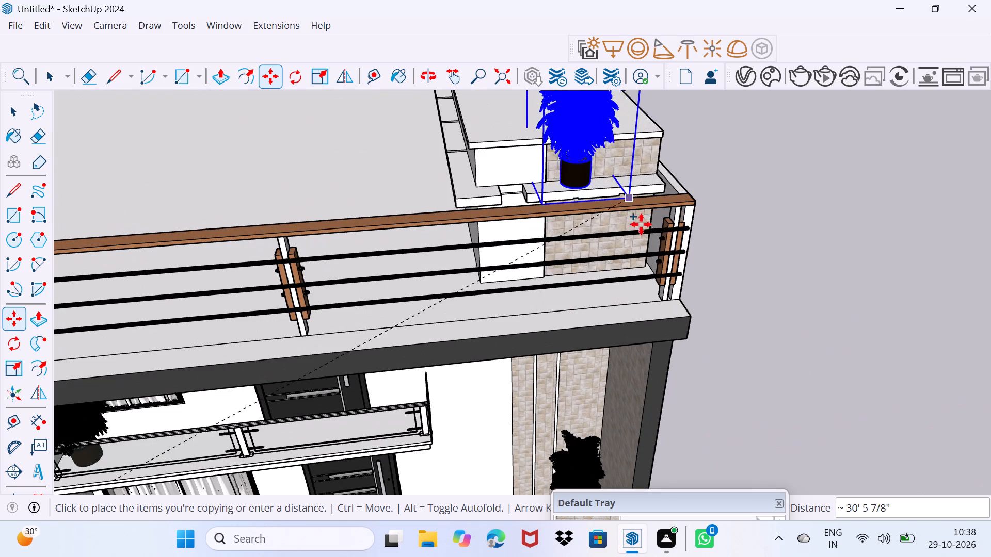
{"action": "left_click", "coordinate": [665, 302]}
{"action": "key", "text": "space"}
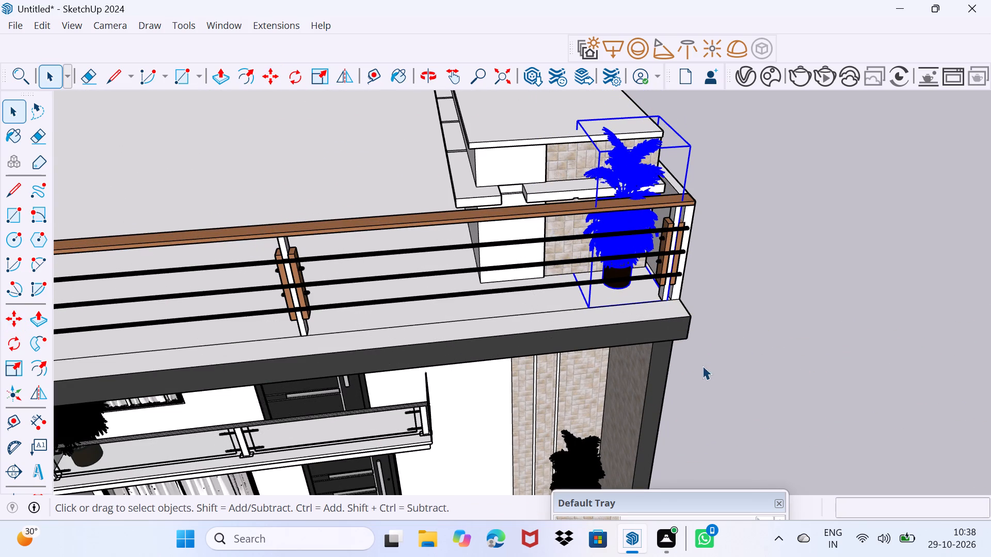
{"action": "left_click_drag", "start_coordinate": [705, 364], "coordinate": [727, 319]}
Scale the palm on the small upper balcony down uniformly, in two passes, to suit the balcony's size.
{"action": "middle_click_drag", "start_coordinate": [644, 330], "coordinate": [699, 197]}
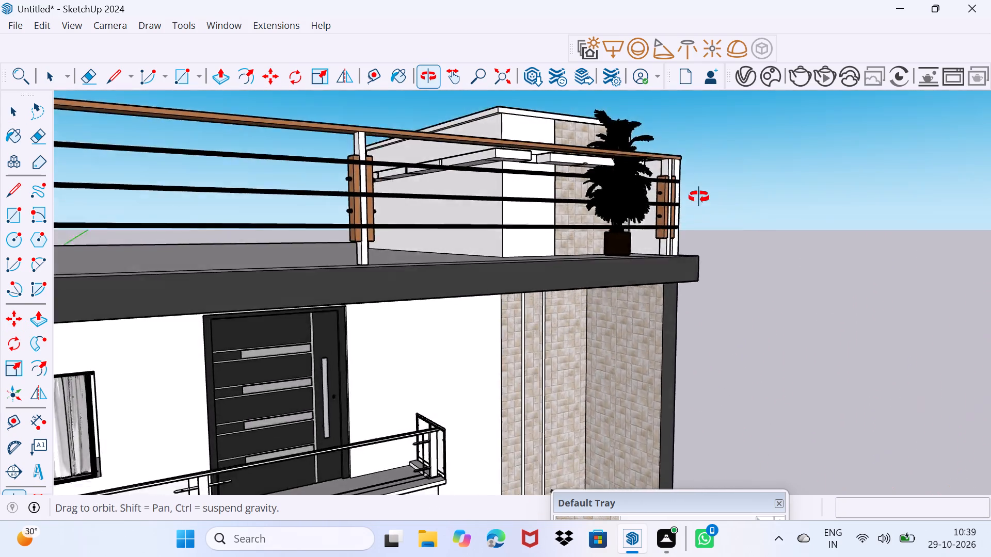
{"action": "middle_click_drag", "start_coordinate": [699, 197], "coordinate": [713, 219]}
{"action": "scroll", "coordinate": [713, 219], "scroll_direction": "down", "scroll_amount": 3}
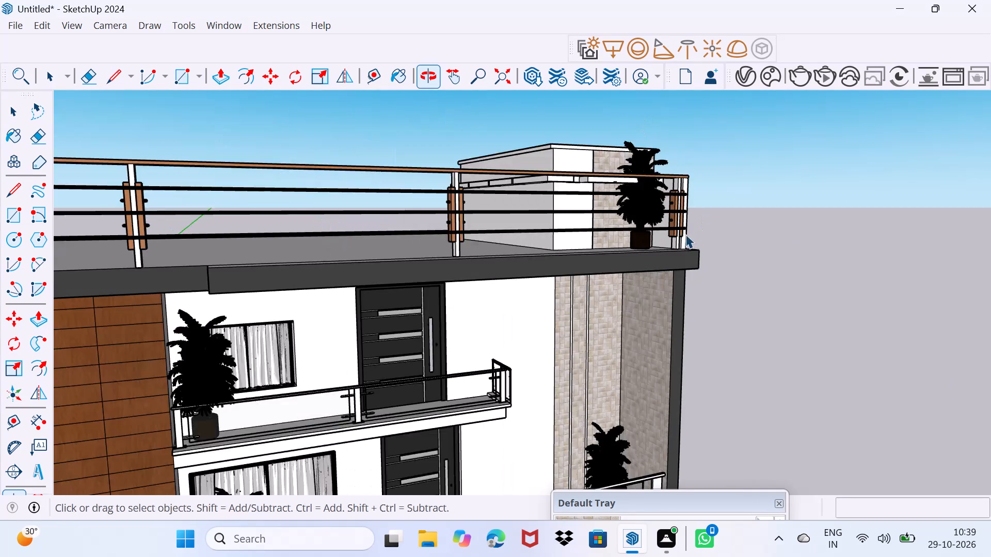
{"action": "scroll", "coordinate": [684, 235], "scroll_direction": "down", "scroll_amount": 5}
{"action": "scroll", "coordinate": [413, 381], "scroll_direction": "up", "scroll_amount": 3}
{"action": "middle_click_drag", "start_coordinate": [408, 372], "coordinate": [343, 364]}
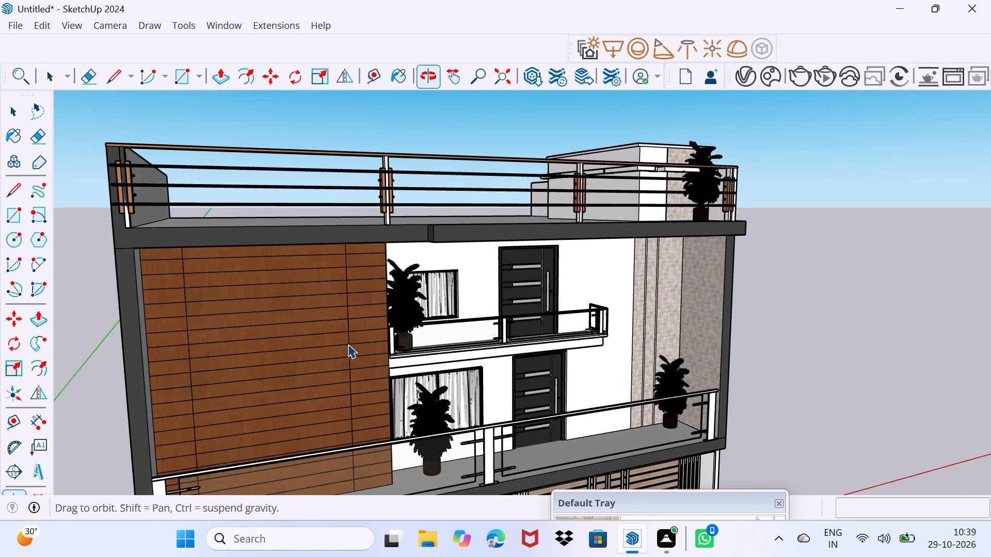
{"action": "scroll", "coordinate": [387, 305], "scroll_direction": "up", "scroll_amount": 2}
{"action": "left_click", "coordinate": [400, 296]}
{"action": "scroll", "coordinate": [393, 305], "scroll_direction": "up", "scroll_amount": 9}
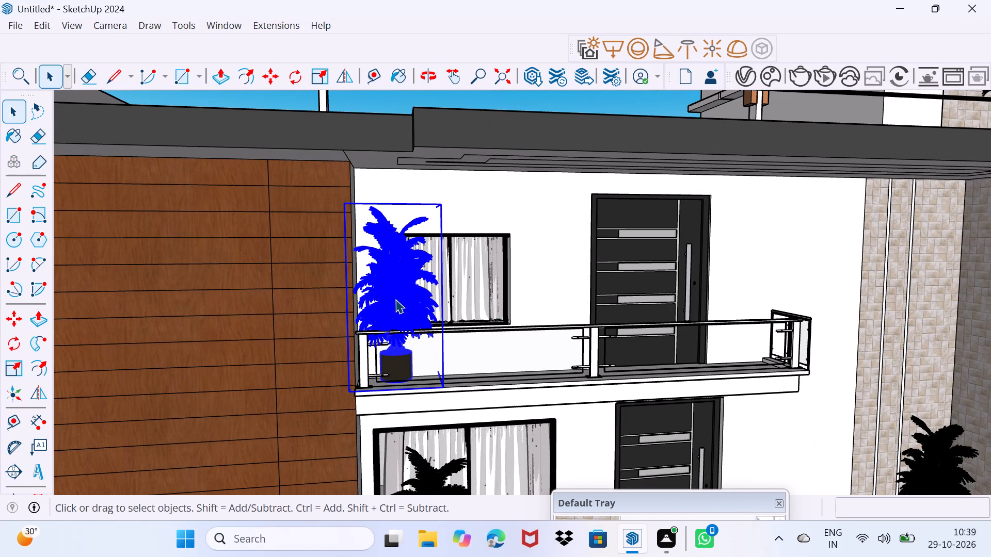
{"action": "key", "text": "s"}
{"action": "scroll", "coordinate": [386, 296], "scroll_direction": "up", "scroll_amount": 6}
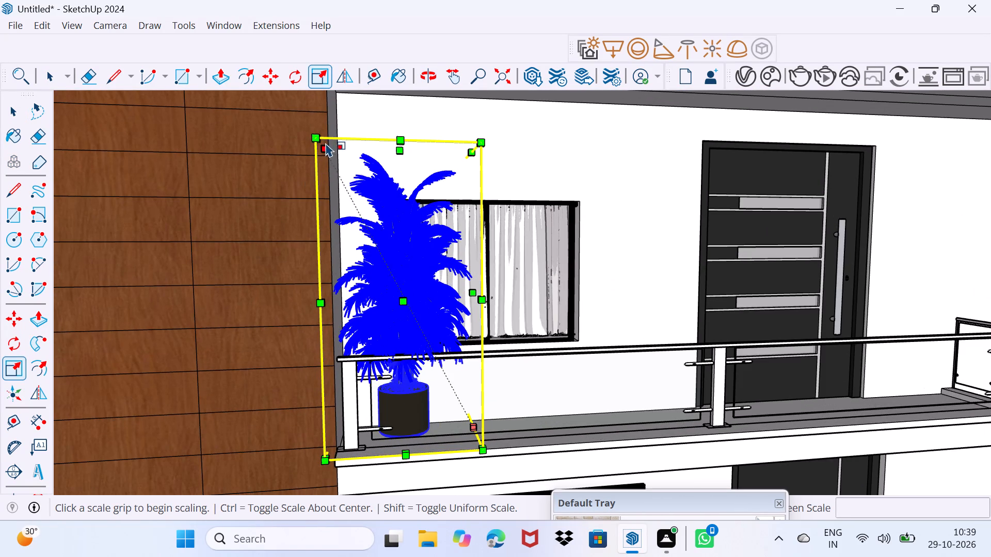
{"action": "left_click_drag", "start_coordinate": [318, 139], "coordinate": [389, 271]}
{"action": "scroll", "coordinate": [441, 460], "scroll_direction": "up", "scroll_amount": 5}
{"action": "middle_click_drag", "start_coordinate": [433, 456], "coordinate": [457, 375], "text": "shift"}
{"action": "middle_click_drag", "start_coordinate": [406, 239], "coordinate": [383, 312], "text": "shift"}
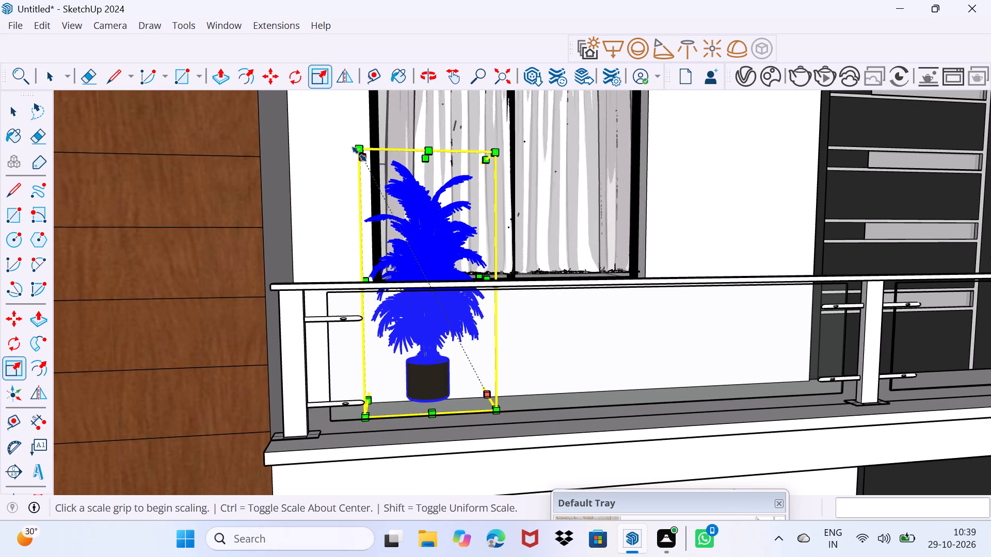
{"action": "left_click_drag", "start_coordinate": [360, 152], "coordinate": [369, 166]}
{"action": "scroll", "coordinate": [379, 450], "scroll_direction": "up", "scroll_amount": 2}
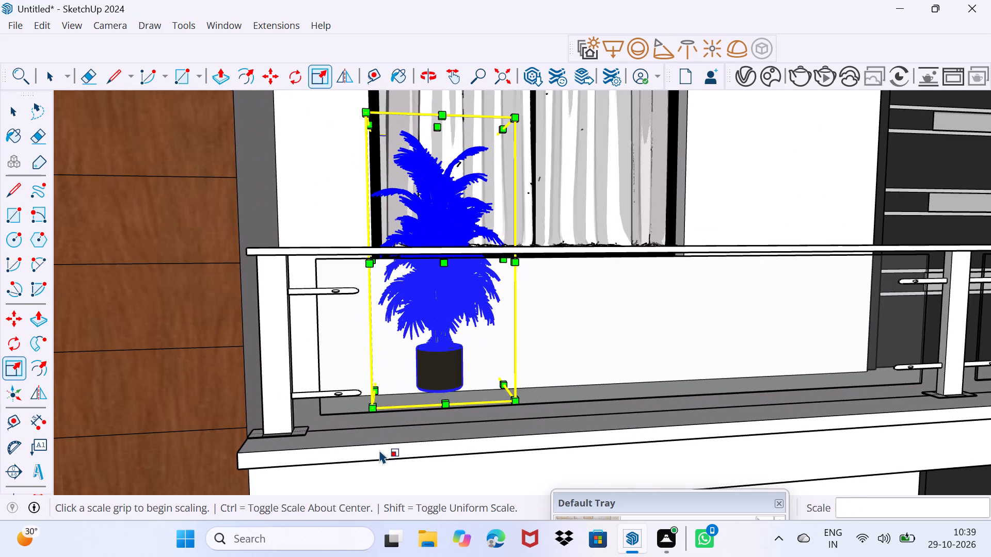
Move the reduced palm on the upper balcony toward the railing's end post beside the wooden cladding.
{"action": "key", "text": "m"}
{"action": "left_click", "coordinate": [375, 407]}
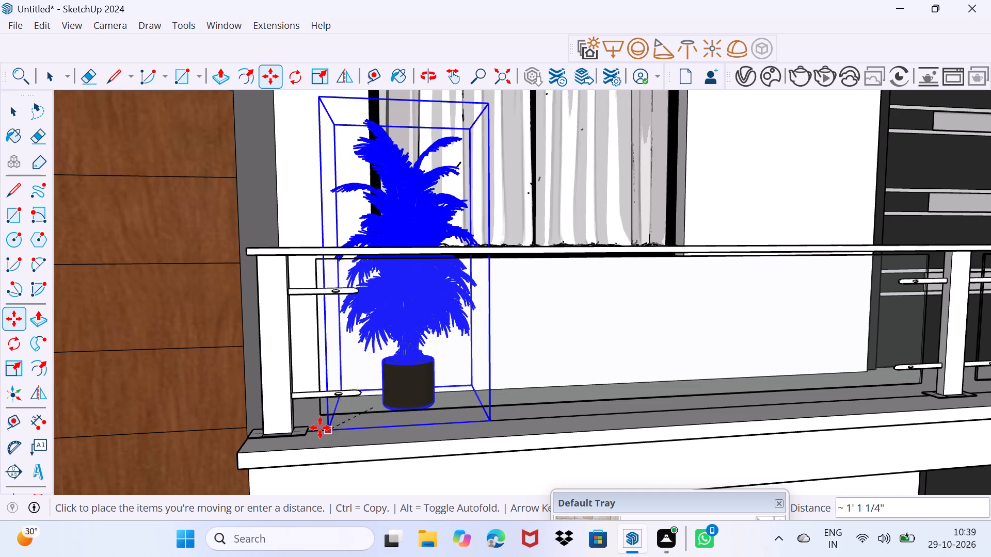
{"action": "left_click", "coordinate": [299, 434]}
{"action": "key", "text": "space"}
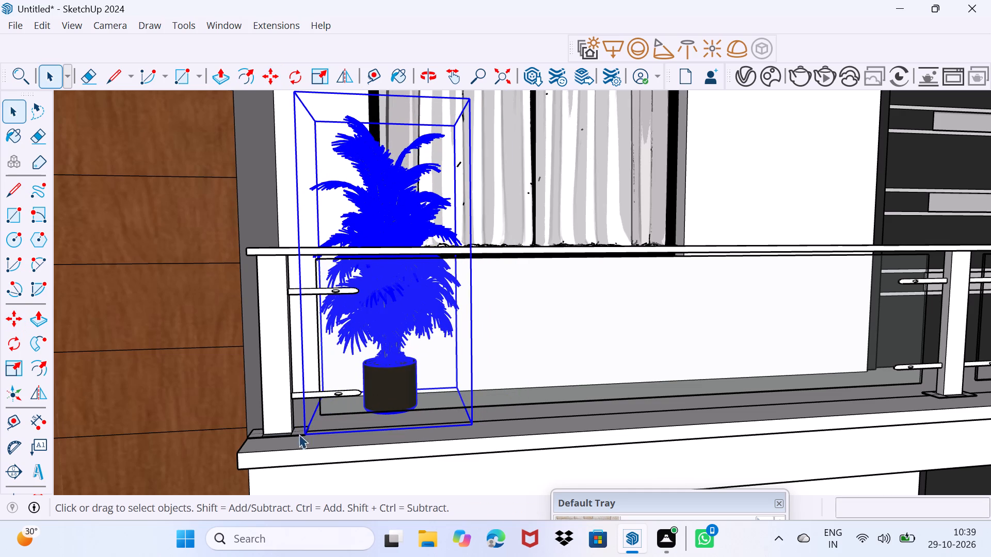
{"action": "left_click_drag", "start_coordinate": [300, 451], "coordinate": [322, 406]}
Move the first-floor palm beside the wooden cladding about 2' 7" back against the window wall.
{"action": "scroll", "coordinate": [296, 394], "scroll_direction": "down", "scroll_amount": 3}
{"action": "middle_click_drag", "start_coordinate": [365, 381], "coordinate": [241, 438]}
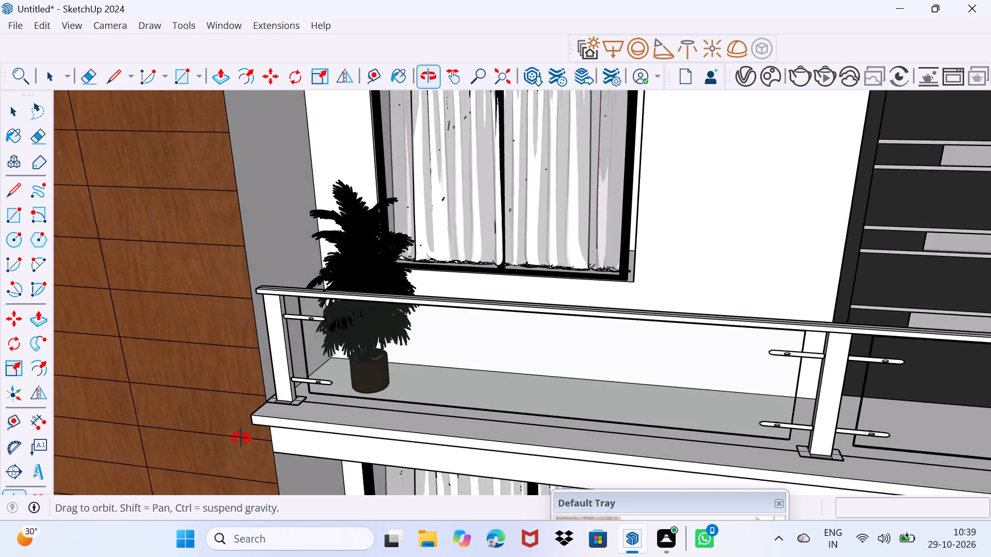
{"action": "middle_click_drag", "start_coordinate": [241, 438], "coordinate": [417, 301]}
{"action": "scroll", "coordinate": [417, 301], "scroll_direction": "down", "scroll_amount": 10}
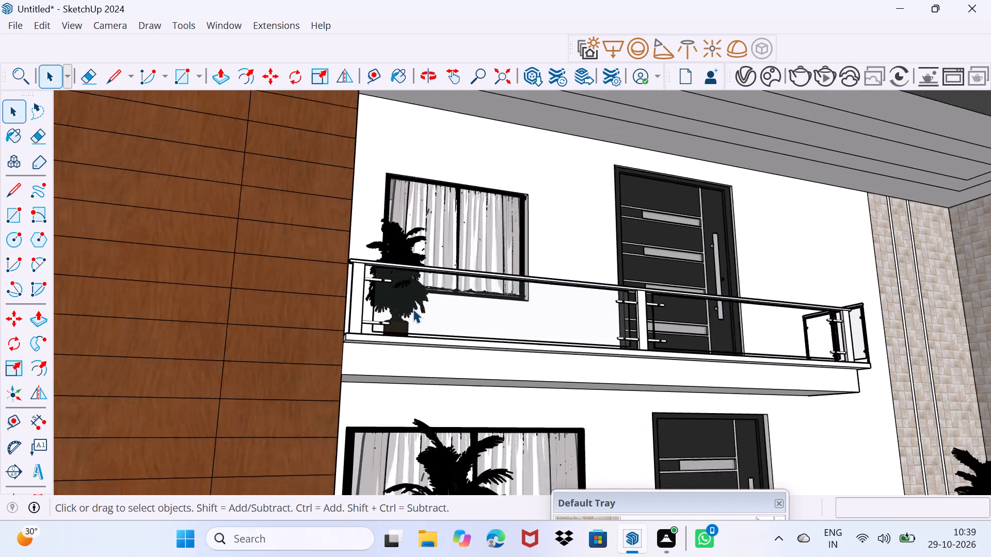
{"action": "scroll", "coordinate": [413, 309], "scroll_direction": "down", "scroll_amount": 4}
{"action": "middle_click_drag", "start_coordinate": [462, 401], "coordinate": [341, 288]}
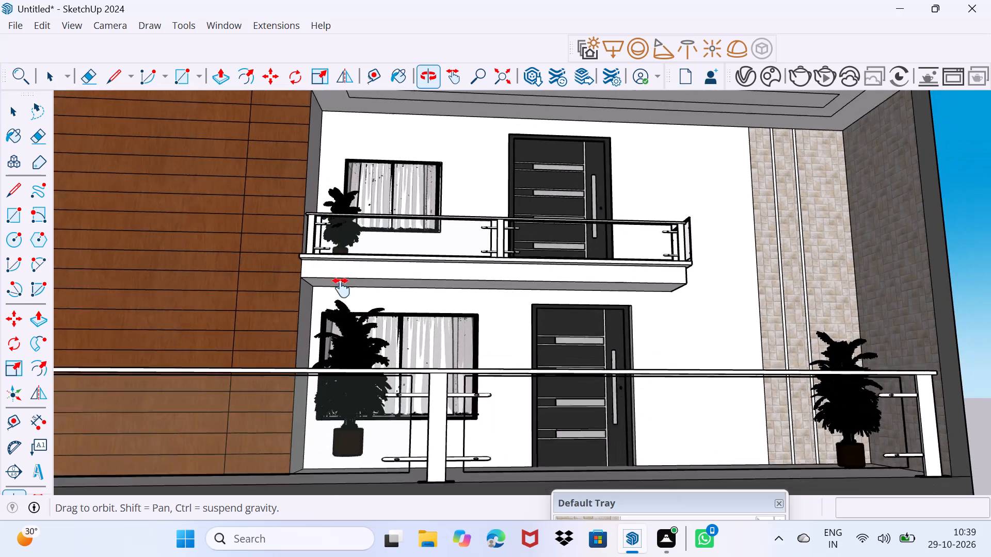
{"action": "middle_click_drag", "start_coordinate": [341, 288], "coordinate": [338, 277]}
{"action": "scroll", "coordinate": [338, 289], "scroll_direction": "down", "scroll_amount": 1}
{"action": "middle_click_drag", "start_coordinate": [339, 293], "coordinate": [148, 393]}
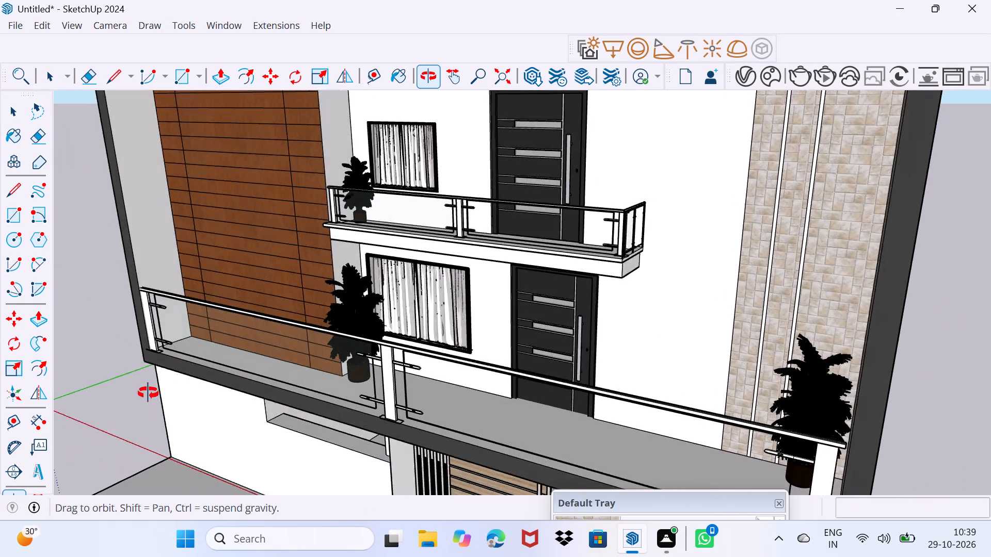
{"action": "middle_click_drag", "start_coordinate": [148, 393], "coordinate": [126, 408]}
{"action": "scroll", "coordinate": [432, 335], "scroll_direction": "up", "scroll_amount": 9}
{"action": "middle_click_drag", "start_coordinate": [429, 327], "coordinate": [362, 343]}
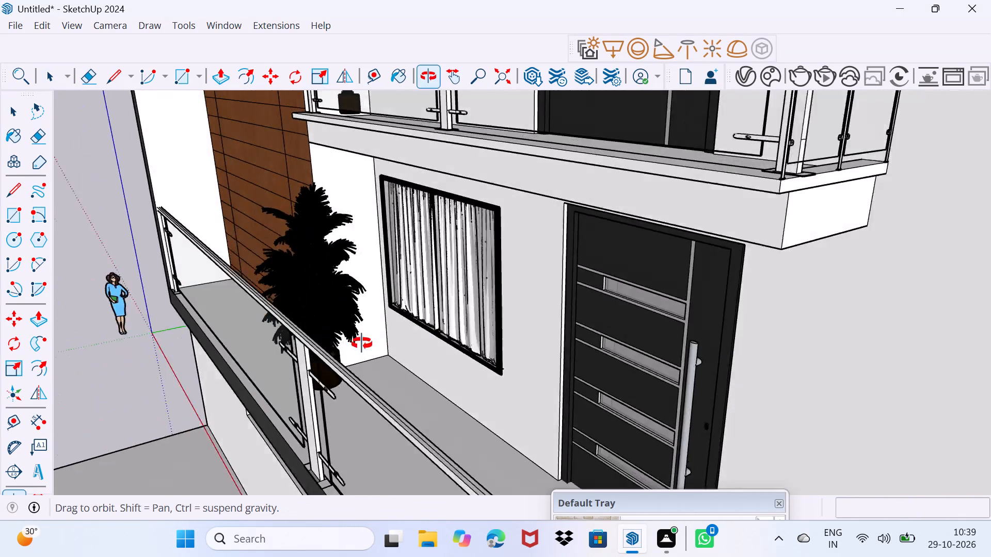
{"action": "middle_click_drag", "start_coordinate": [362, 343], "coordinate": [329, 347]}
{"action": "scroll", "coordinate": [328, 340], "scroll_direction": "up", "scroll_amount": 9}
{"action": "left_click", "coordinate": [324, 344]}
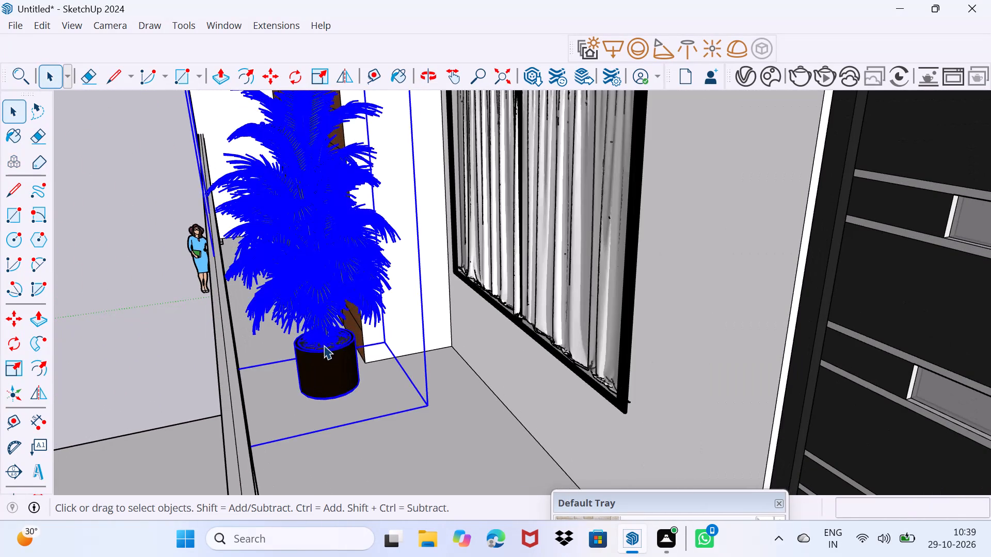
{"action": "key", "text": "m"}
{"action": "left_click", "coordinate": [430, 411]}
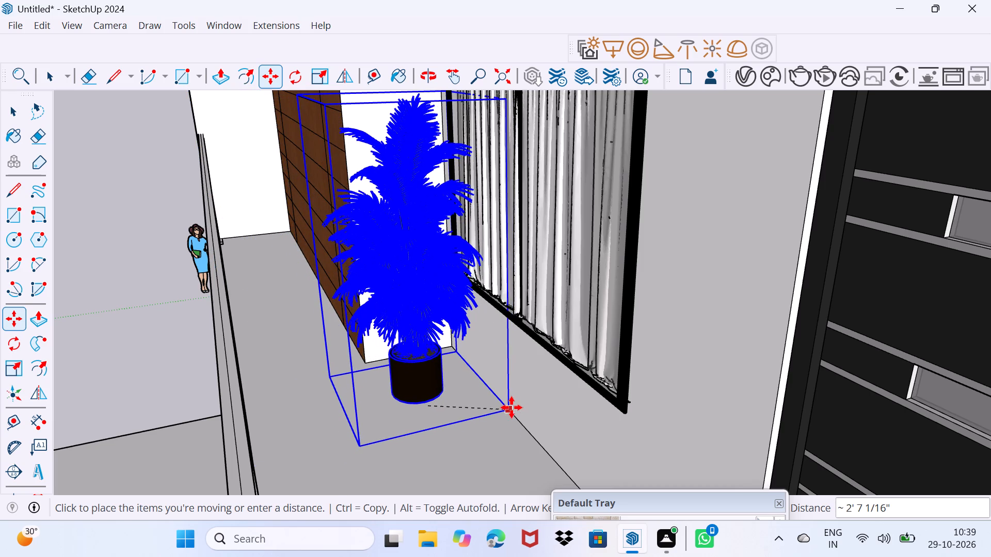
{"action": "left_click", "coordinate": [512, 407]}
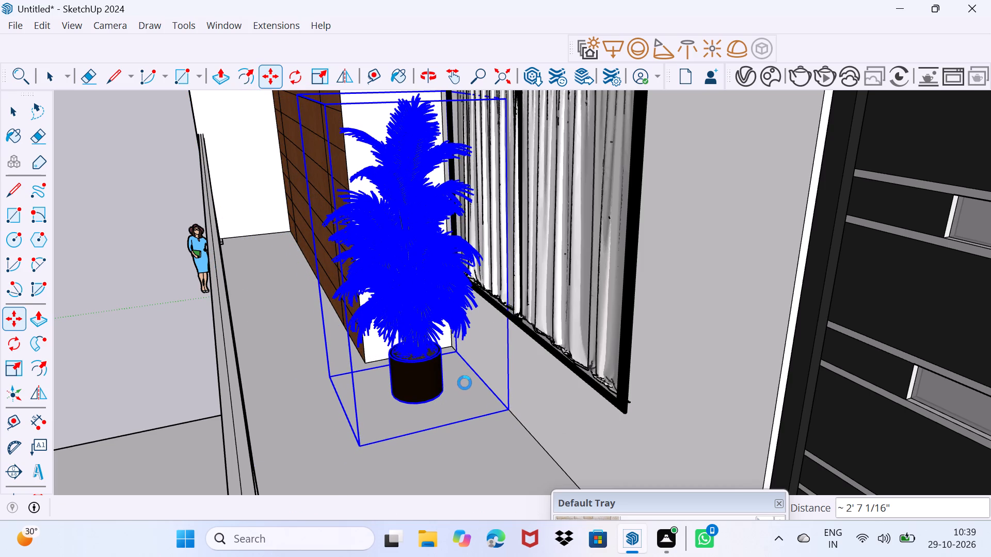
Scale the first-floor palm by the window down uniformly to about 0.63, keeping it in the wall corner.
{"action": "key", "text": "s"}
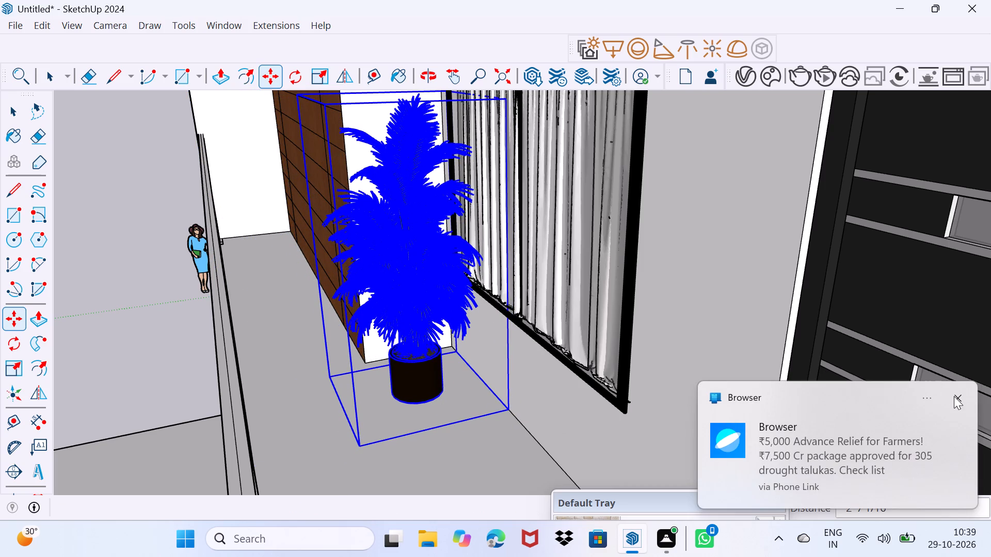
{"action": "left_click", "coordinate": [958, 401]}
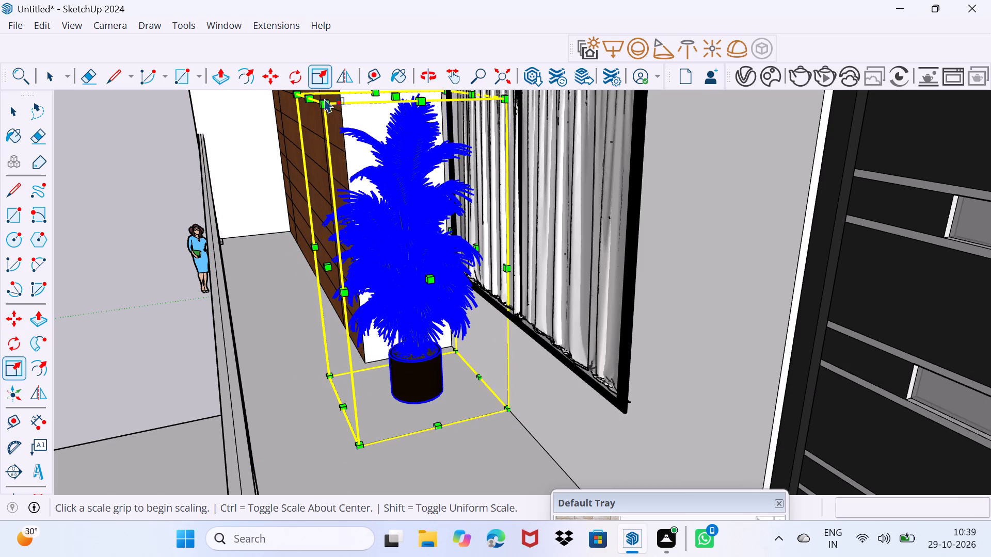
{"action": "left_click_drag", "start_coordinate": [328, 110], "coordinate": [378, 232]}
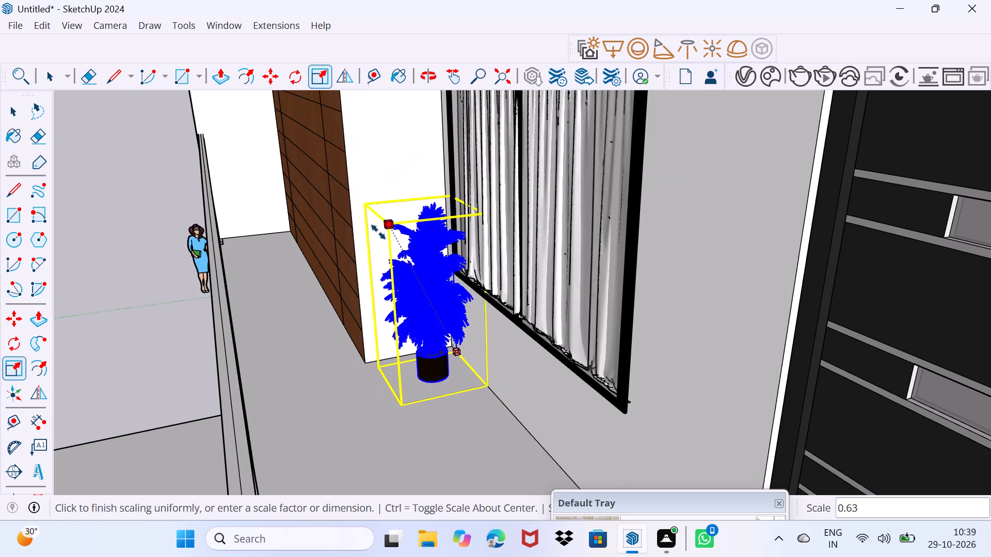
{"action": "left_click_drag", "start_coordinate": [378, 232], "coordinate": [379, 236]}
{"action": "key", "text": "space"}
{"action": "left_click_drag", "start_coordinate": [345, 372], "coordinate": [359, 359]}
Examine the front facade from several angles to check the palms' sizes and positions on both balconies and the roof.
{"action": "scroll", "coordinate": [274, 364], "scroll_direction": "down", "scroll_amount": 3}
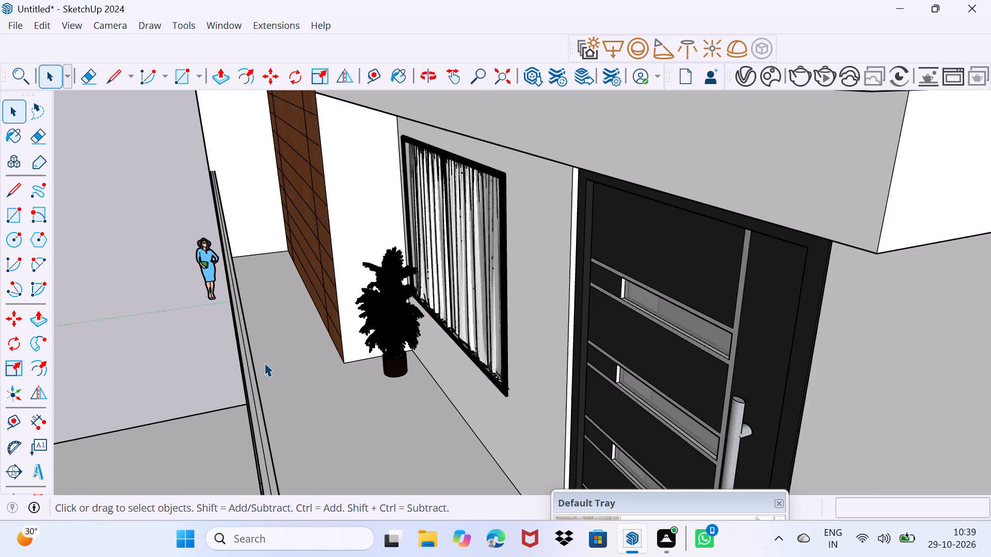
{"action": "middle_click_drag", "start_coordinate": [252, 365], "coordinate": [532, 276]}
{"action": "scroll", "coordinate": [532, 276], "scroll_direction": "down", "scroll_amount": 7}
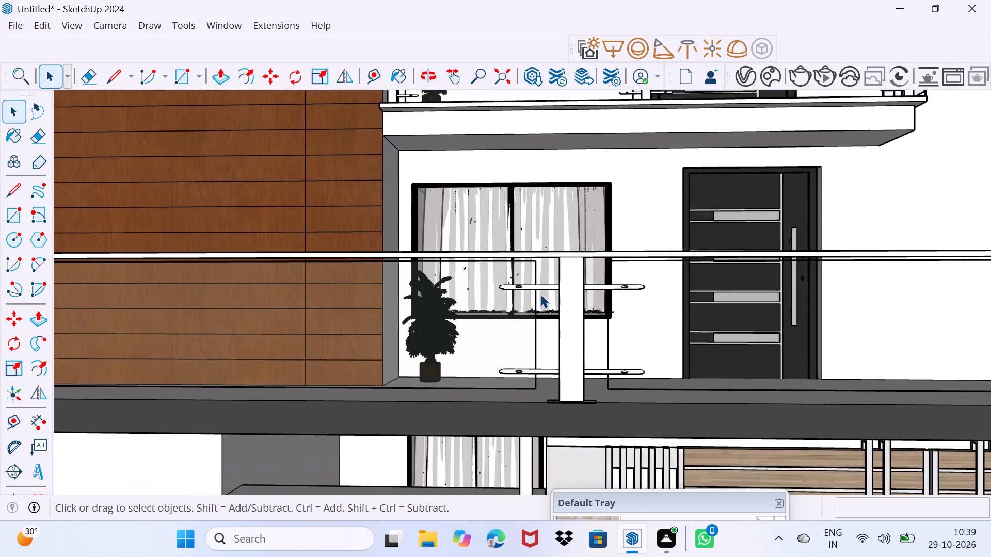
{"action": "scroll", "coordinate": [540, 294], "scroll_direction": "down", "scroll_amount": 3}
{"action": "middle_click_drag", "start_coordinate": [569, 312], "coordinate": [706, 332]}
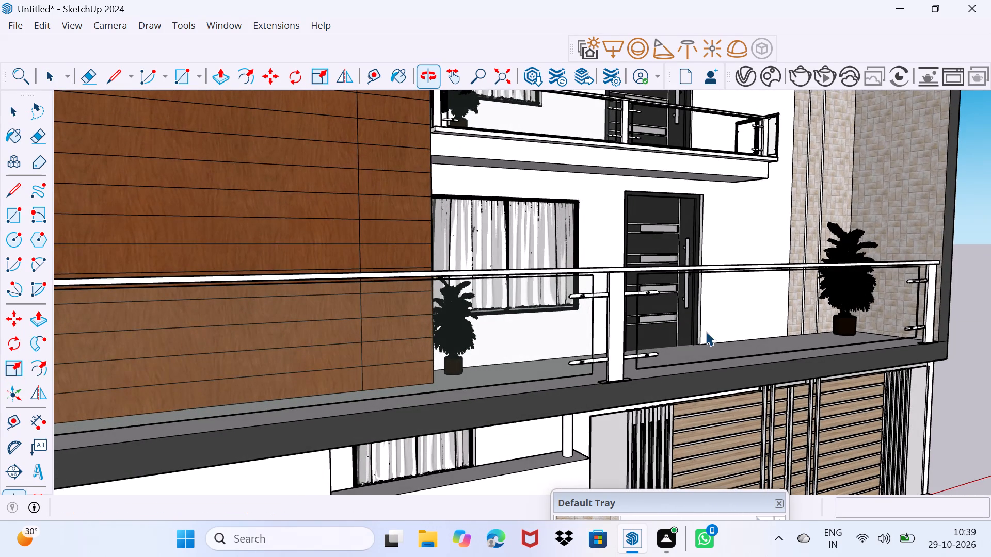
{"action": "key", "text": "space"}
{"action": "scroll", "coordinate": [706, 331], "scroll_direction": "down", "scroll_amount": 7}
{"action": "middle_click_drag", "start_coordinate": [707, 329], "coordinate": [602, 329]}
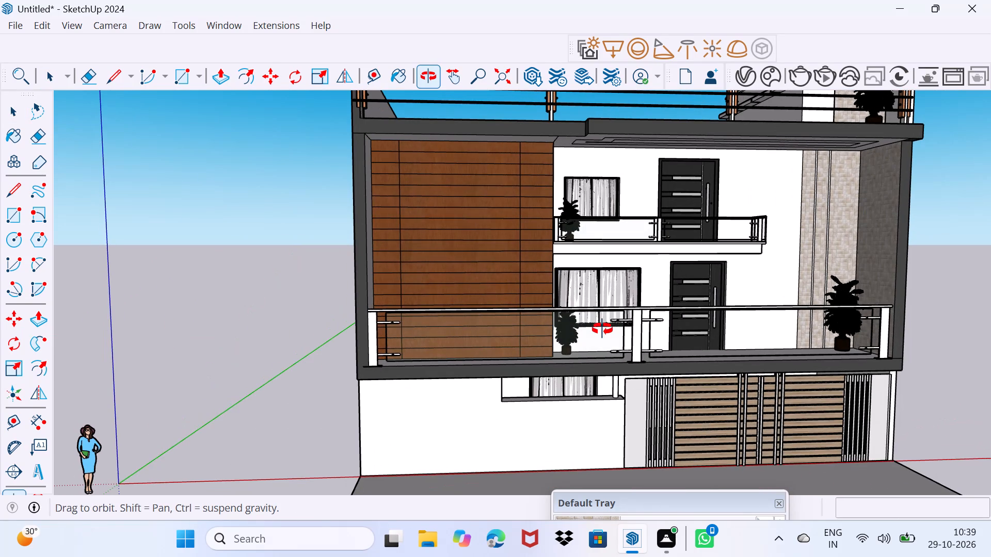
{"action": "middle_click_drag", "start_coordinate": [602, 329], "coordinate": [424, 355]}
{"action": "middle_click_drag", "start_coordinate": [423, 355], "coordinate": [429, 334]}
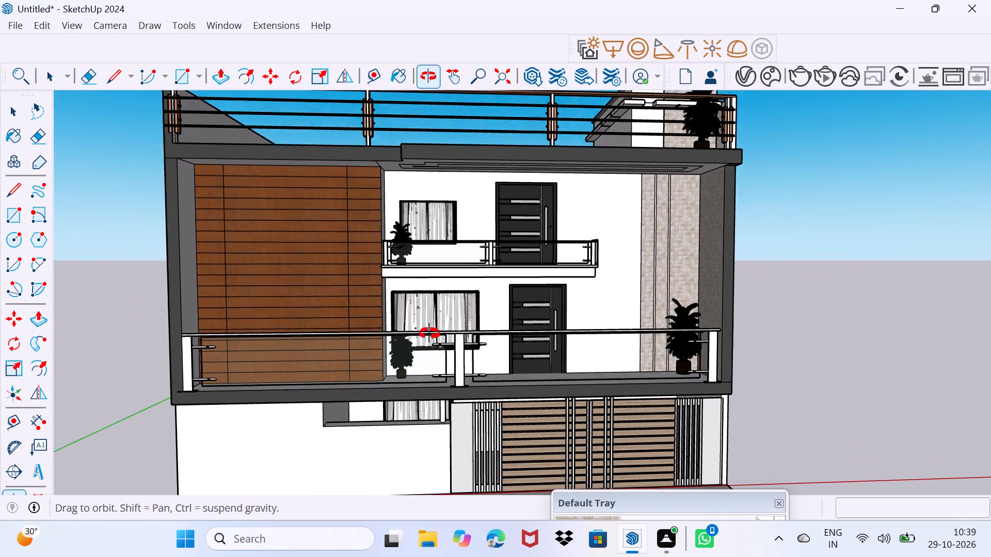
{"action": "middle_click_drag", "start_coordinate": [429, 334], "coordinate": [447, 337]}
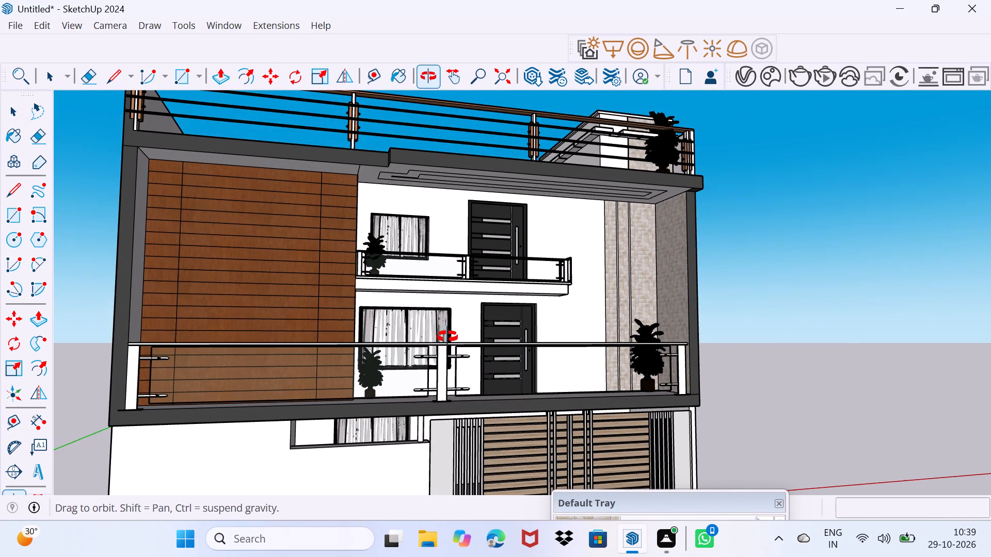
Review the complete front elevation from close up and farther back, checking the palms on the balconies and roof terrace.
{"action": "middle_click_drag", "start_coordinate": [447, 337], "coordinate": [425, 304]}
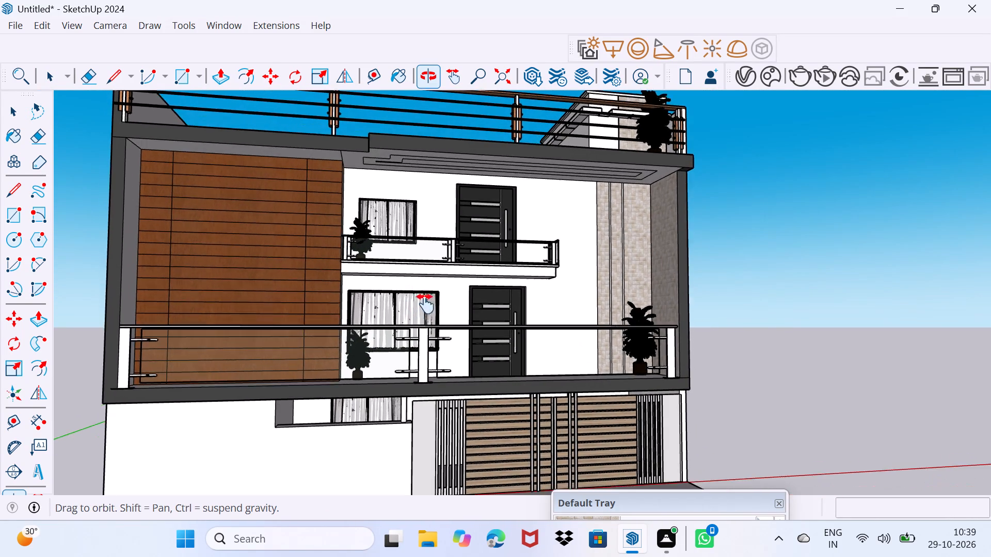
{"action": "middle_click_drag", "start_coordinate": [425, 304], "coordinate": [441, 285]}
{"action": "middle_click_drag", "start_coordinate": [443, 282], "coordinate": [413, 322]}
{"action": "scroll", "coordinate": [443, 283], "scroll_direction": "down", "scroll_amount": 1}
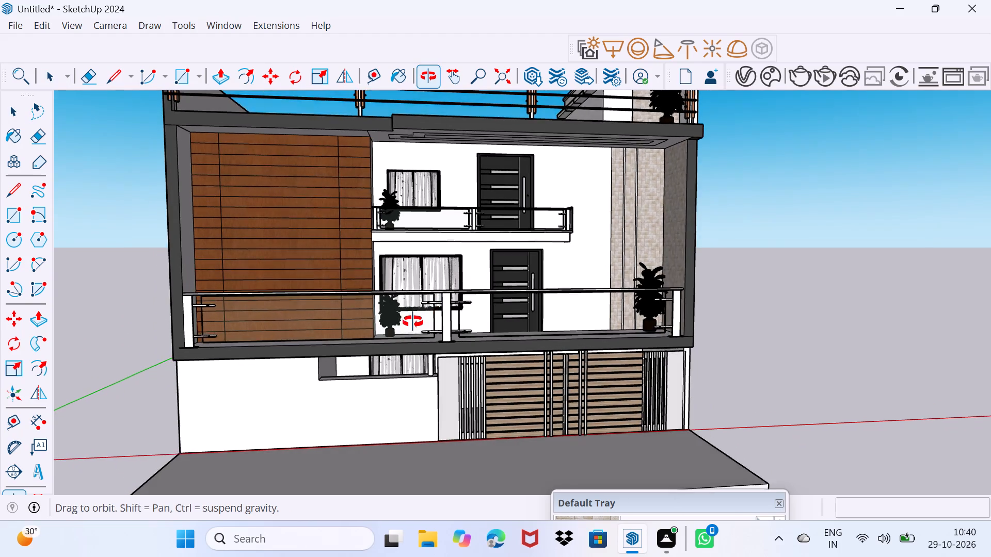
{"action": "middle_click_drag", "start_coordinate": [413, 322], "coordinate": [410, 323]}
{"action": "scroll", "coordinate": [410, 323], "scroll_direction": "down", "scroll_amount": 3}
{"action": "middle_click_drag", "start_coordinate": [408, 322], "coordinate": [410, 326]}
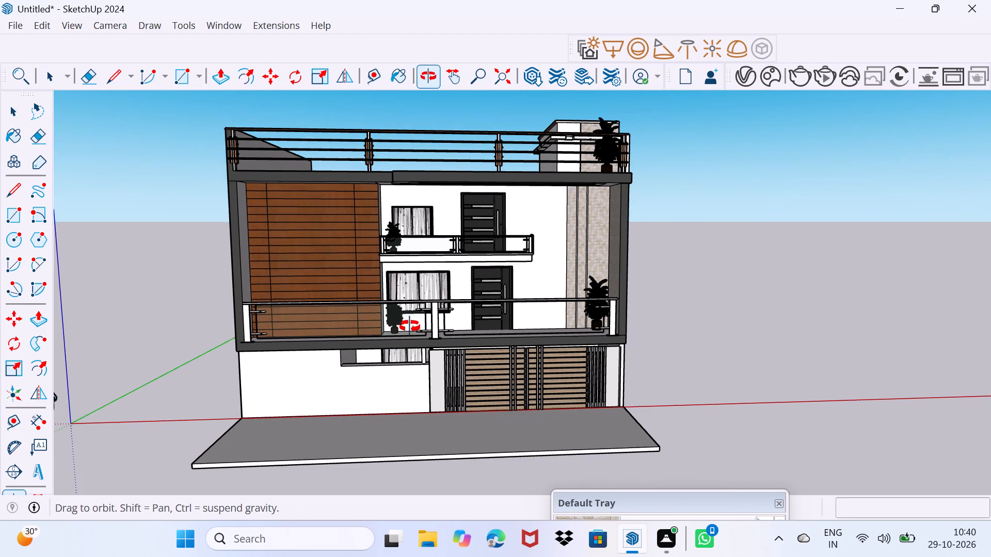
{"action": "middle_click_drag", "start_coordinate": [410, 326], "coordinate": [451, 352]}
{"action": "middle_click_drag", "start_coordinate": [451, 352], "coordinate": [471, 363]}
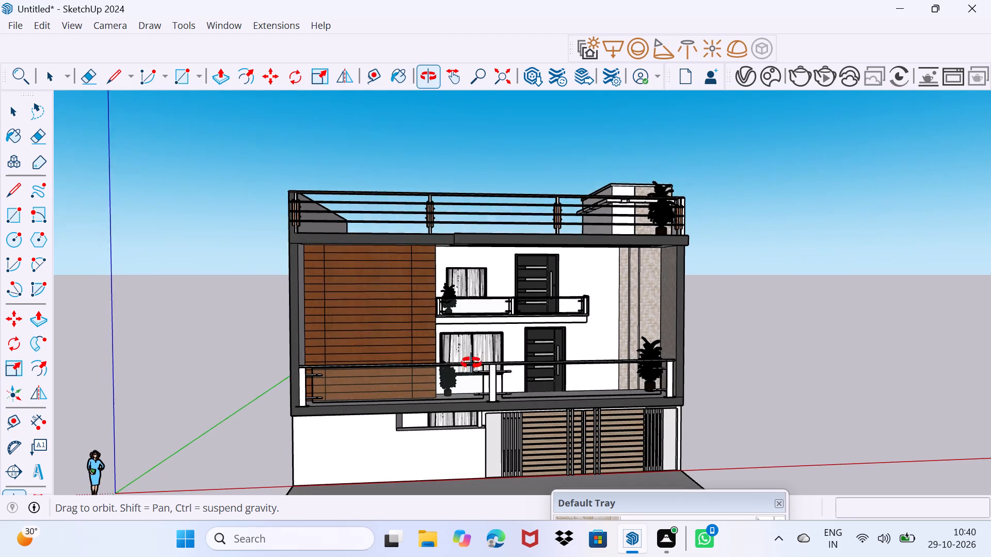
{"action": "middle_click_drag", "start_coordinate": [471, 363], "coordinate": [476, 347]}
Save the model as Untitled in SketchUp format in the Documents folder, replacing the existing file.
{"action": "key", "text": "ctrl+s"}
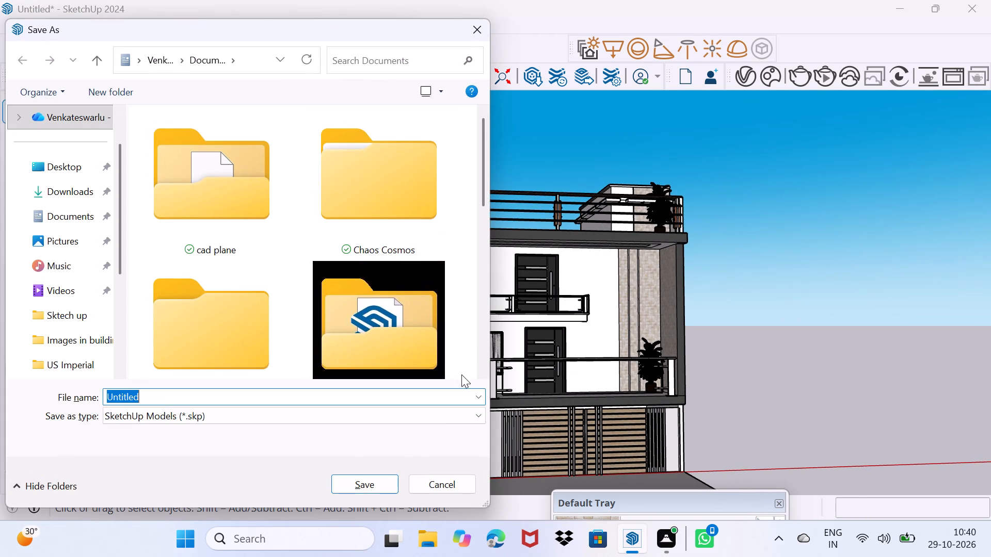
{"action": "left_click", "coordinate": [360, 480]}
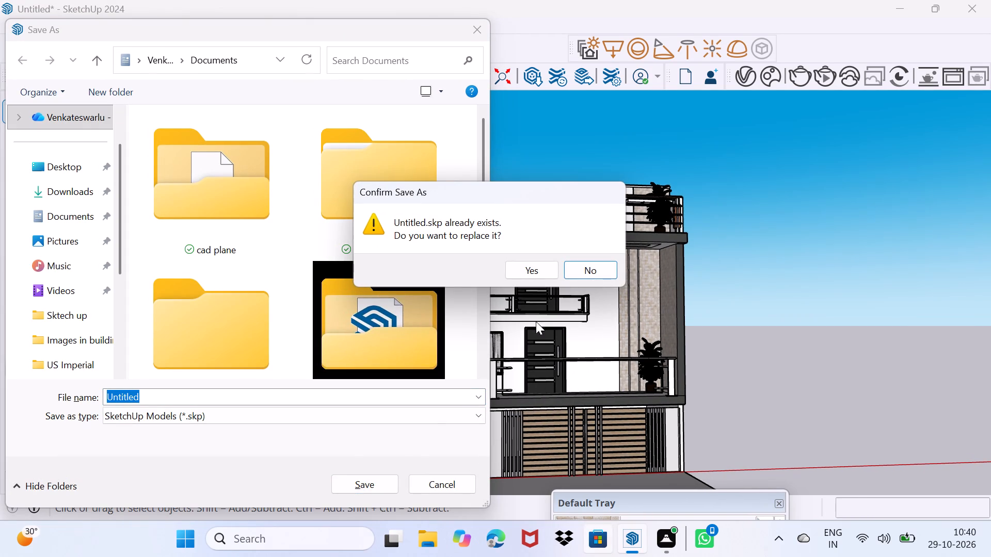
{"action": "left_click", "coordinate": [539, 274]}
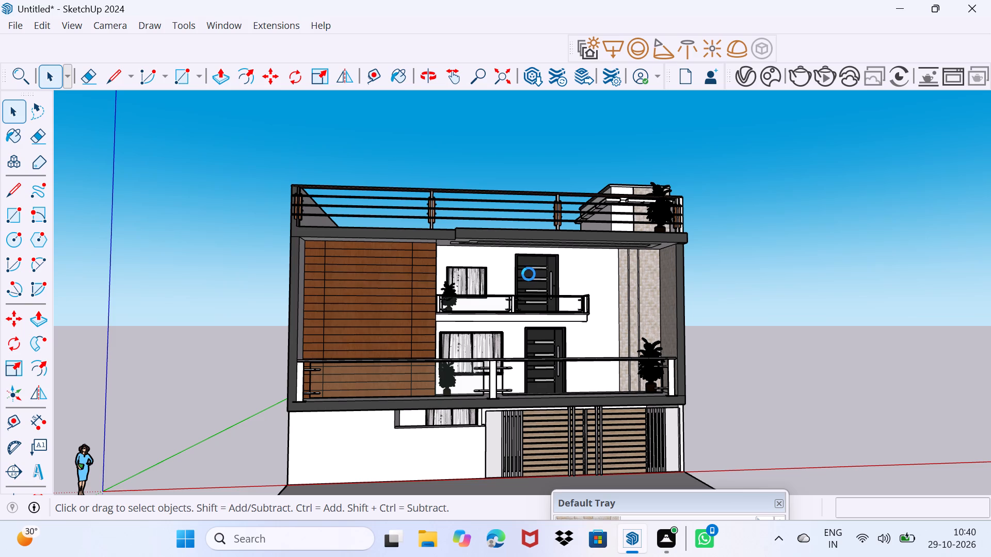
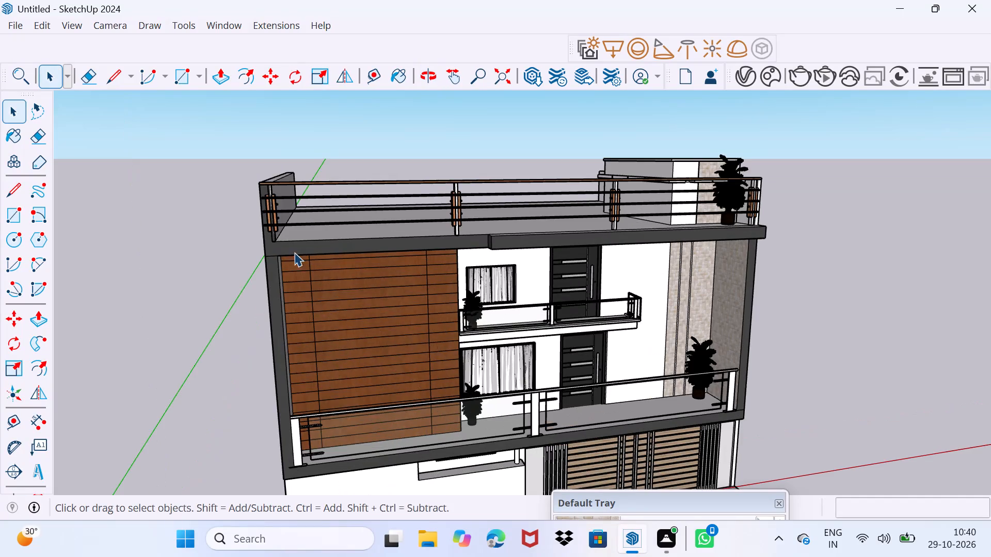
Copy the rear edge of the roof slab 8" inward across the roof.
{"action": "middle_click_drag", "start_coordinate": [276, 253], "coordinate": [668, 387]}
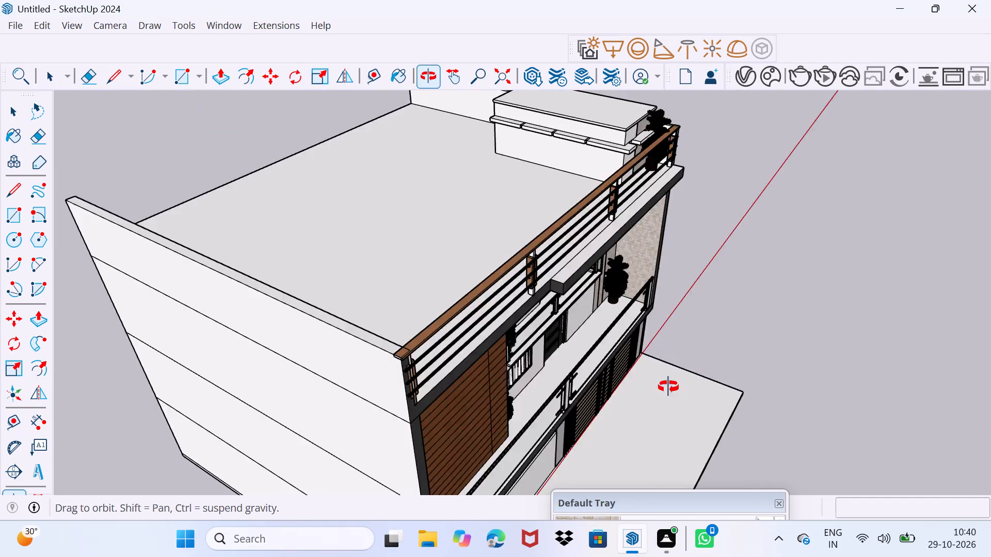
{"action": "middle_click_drag", "start_coordinate": [668, 387], "coordinate": [758, 378]}
{"action": "scroll", "coordinate": [353, 322], "scroll_direction": "down", "scroll_amount": 3}
{"action": "middle_click_drag", "start_coordinate": [326, 345], "coordinate": [428, 219], "text": "shift"}
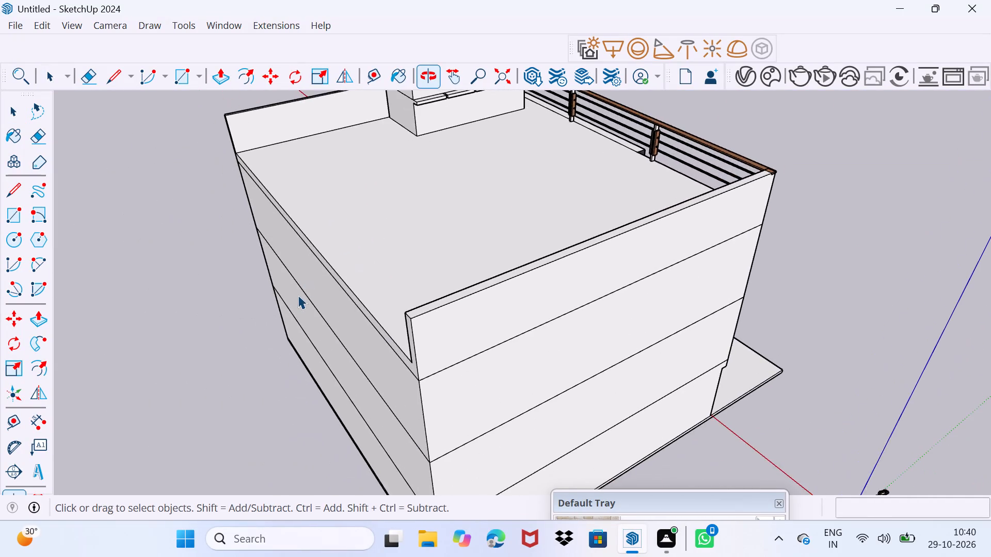
{"action": "scroll", "coordinate": [298, 295], "scroll_direction": "up", "scroll_amount": 1}
{"action": "middle_click_drag", "start_coordinate": [311, 306], "coordinate": [383, 332]}
{"action": "left_click", "coordinate": [441, 345]}
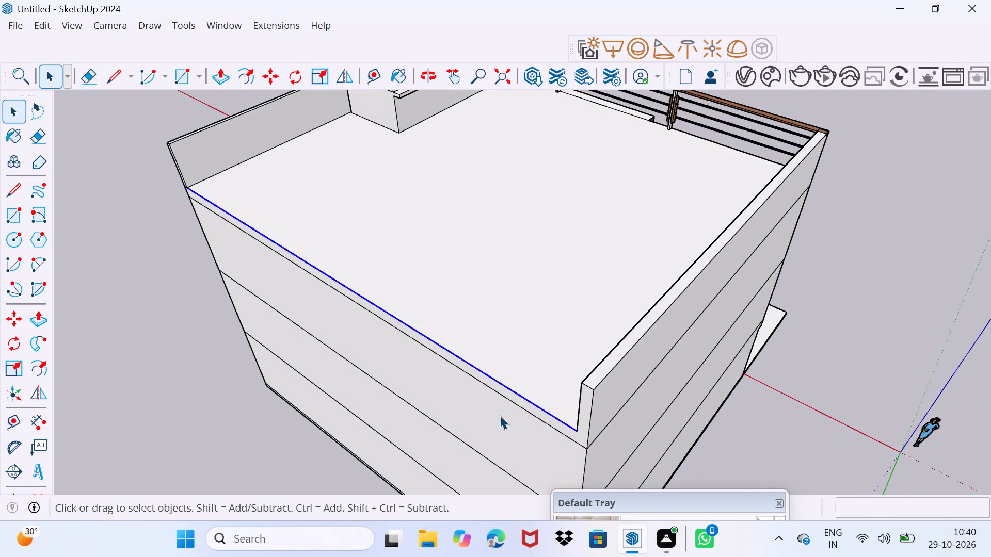
{"action": "key", "text": "m"}
{"action": "left_click", "coordinate": [571, 427]}
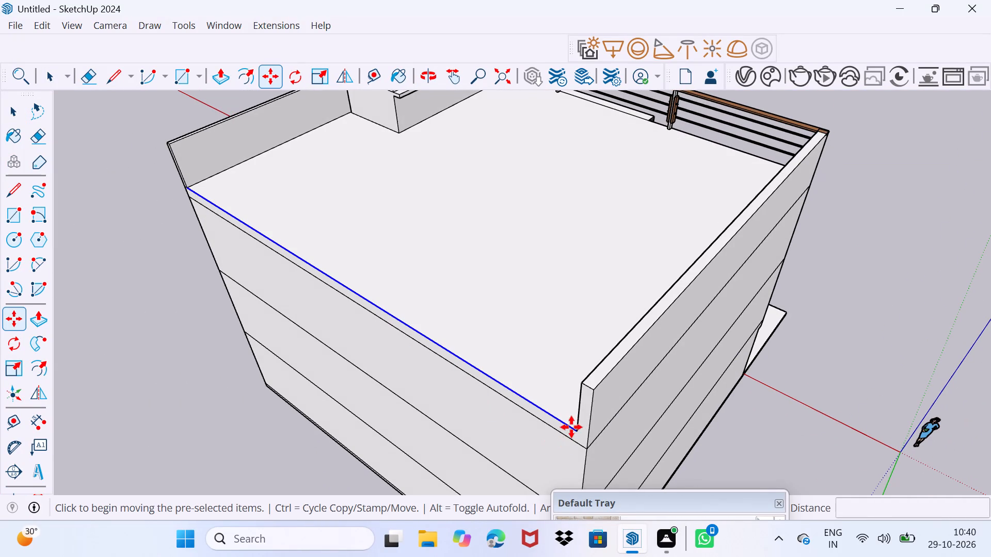
{"action": "middle_click_drag", "start_coordinate": [560, 392], "coordinate": [635, 438]}
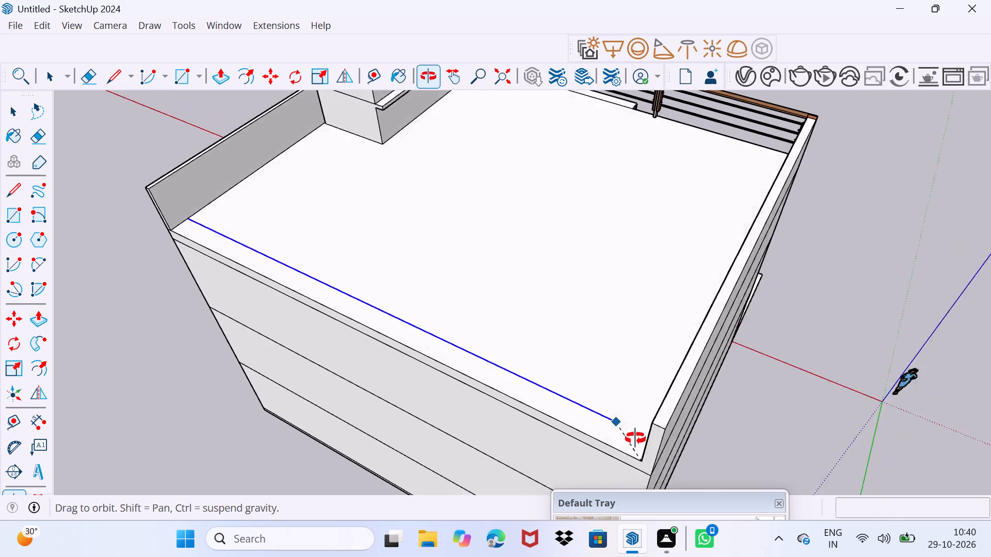
{"action": "middle_click_drag", "start_coordinate": [635, 438], "coordinate": [661, 453]}
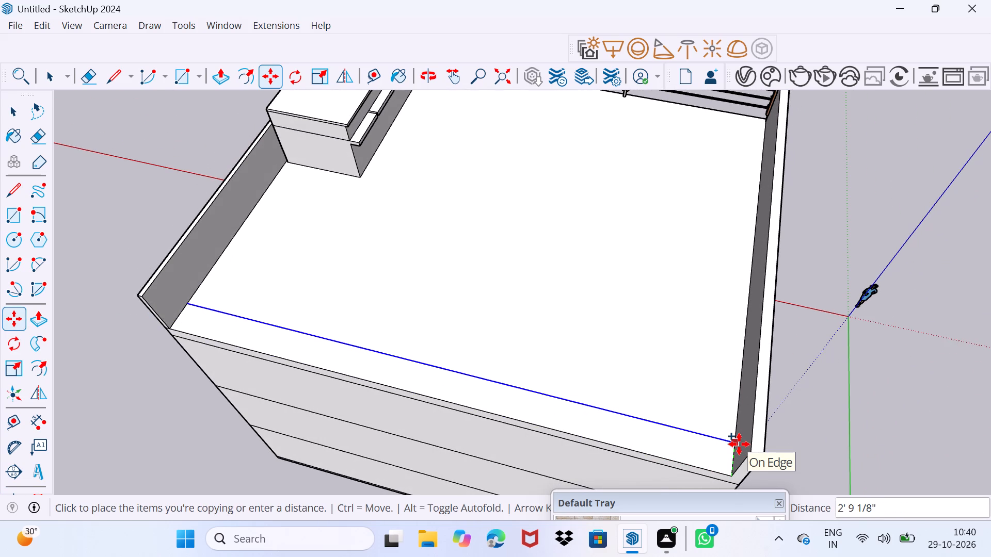
{"action": "key", "text": "8"}
{"action": "key", "text": "shift+quotedbl"}
{"action": "key", "text": "Return"}
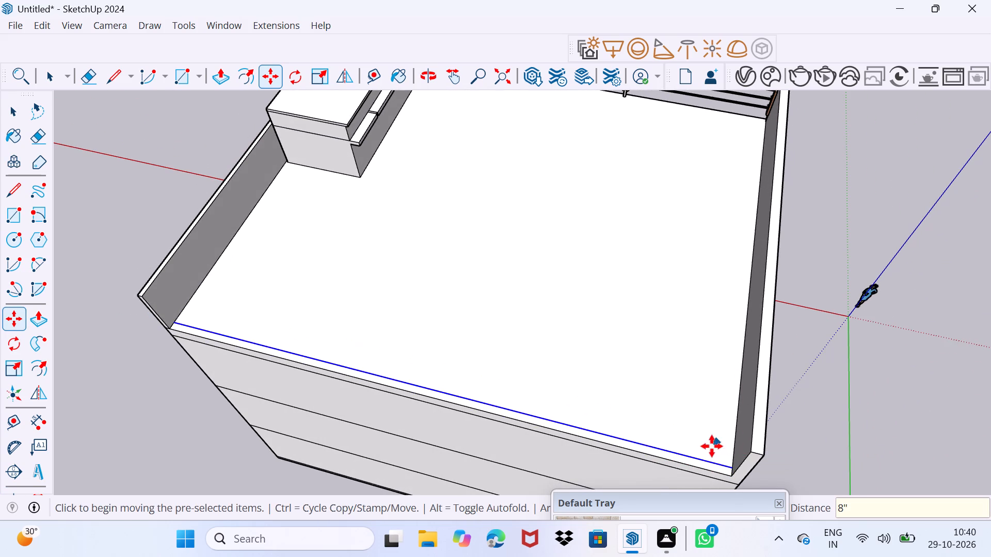
Pull the narrow strip along the rear roof edge up about 3' 9 1/4", level with the side parapet's top.
{"action": "key", "text": "space"}
{"action": "scroll", "coordinate": [690, 488], "scroll_direction": "up", "scroll_amount": 4}
{"action": "middle_click_drag", "start_coordinate": [682, 463], "coordinate": [557, 385]}
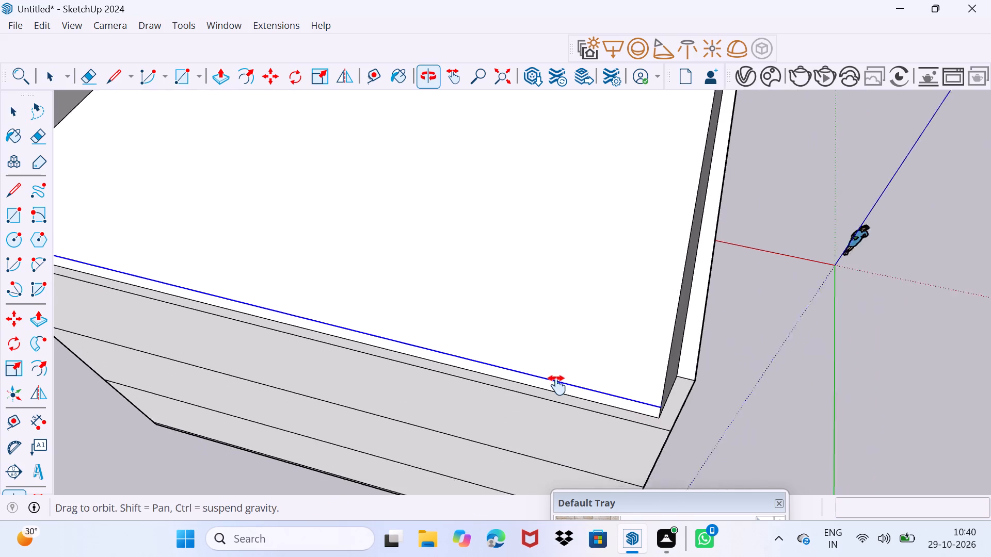
{"action": "middle_click_drag", "start_coordinate": [557, 385], "coordinate": [548, 382]}
{"action": "scroll", "coordinate": [564, 387], "scroll_direction": "up", "scroll_amount": 4}
{"action": "left_click", "coordinate": [576, 378]}
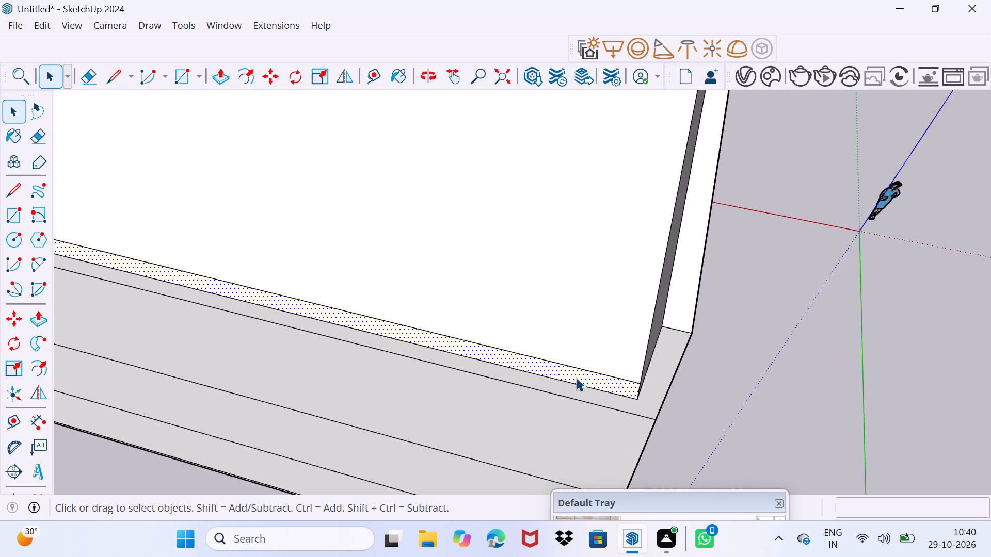
{"action": "key", "text": "p"}
{"action": "left_click_drag", "start_coordinate": [576, 378], "coordinate": [588, 373]}
{"action": "left_click_drag", "start_coordinate": [626, 380], "coordinate": [640, 361]}
{"action": "left_click", "coordinate": [656, 334]}
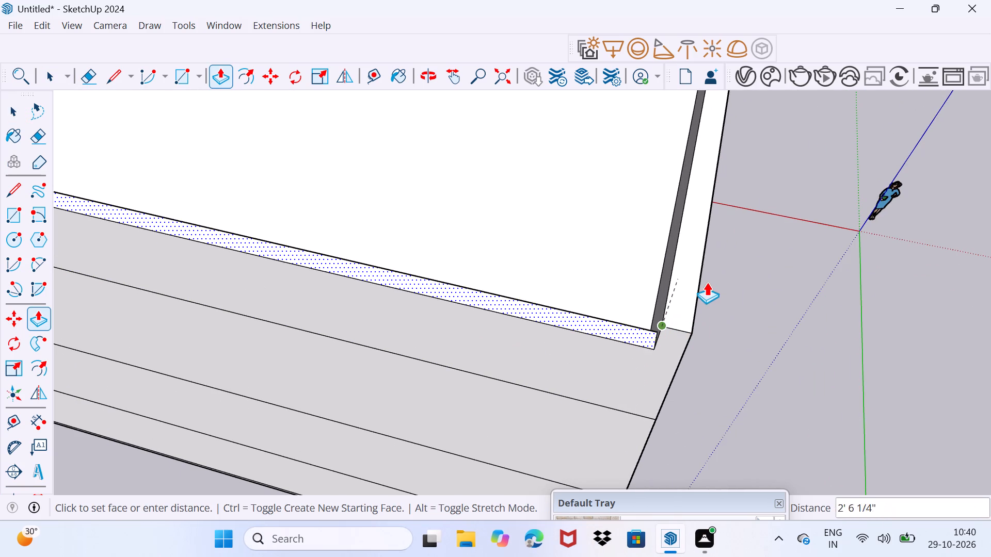
{"action": "left_click", "coordinate": [694, 215]}
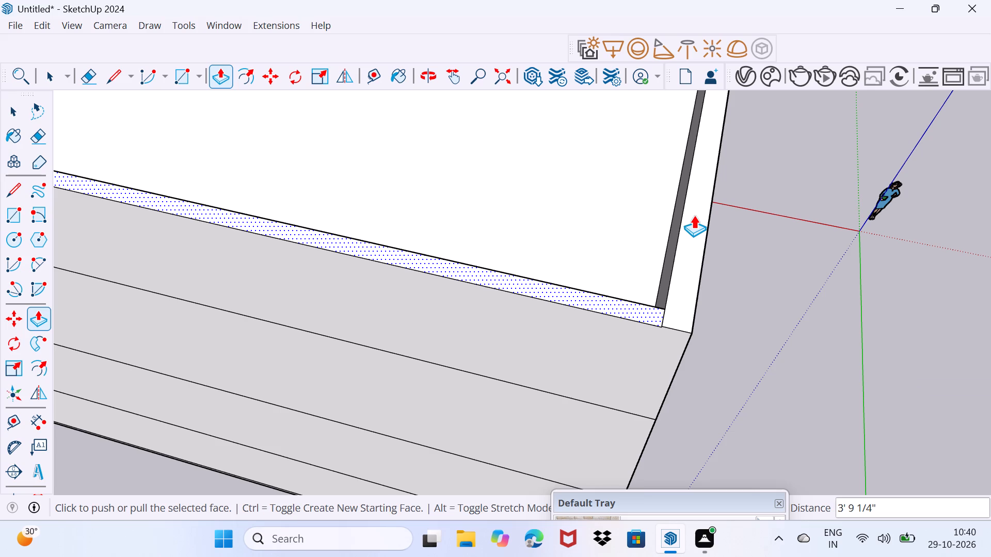
{"action": "key", "text": "space"}
Draw a closed upright four-sided face with lines, about 11' wide, in the empty space beside the house's wood-clad side.
{"action": "left_click_drag", "start_coordinate": [671, 302], "coordinate": [695, 231]}
{"action": "middle_click_drag", "start_coordinate": [683, 284], "coordinate": [484, 126]}
{"action": "scroll", "coordinate": [482, 146], "scroll_direction": "down", "scroll_amount": 2}
{"action": "middle_click_drag", "start_coordinate": [484, 126], "coordinate": [483, 169]}
{"action": "scroll", "coordinate": [491, 199], "scroll_direction": "down", "scroll_amount": 3}
{"action": "scroll", "coordinate": [654, 240], "scroll_direction": "down", "scroll_amount": 1}
{"action": "middle_click_drag", "start_coordinate": [654, 241], "coordinate": [356, 173]}
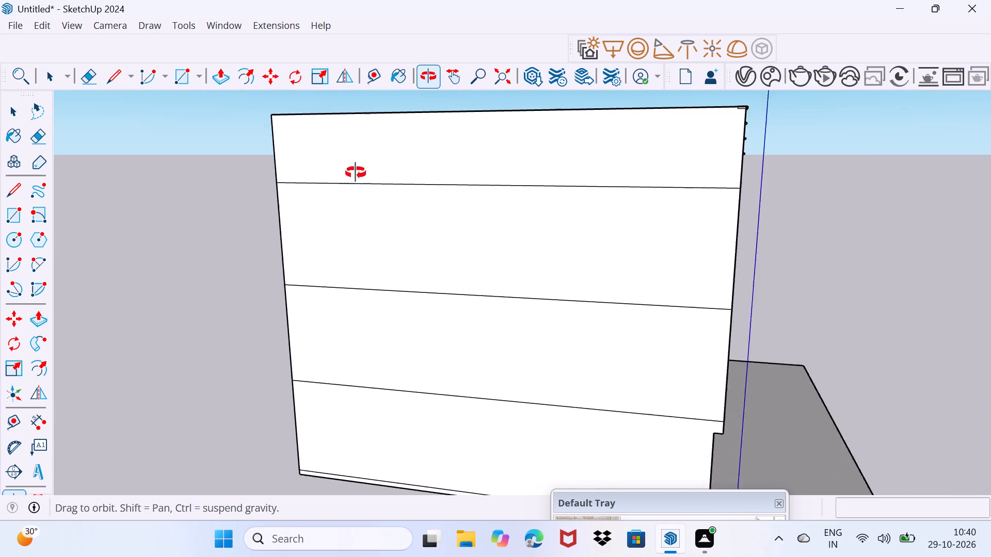
{"action": "middle_click_drag", "start_coordinate": [356, 173], "coordinate": [171, 153]}
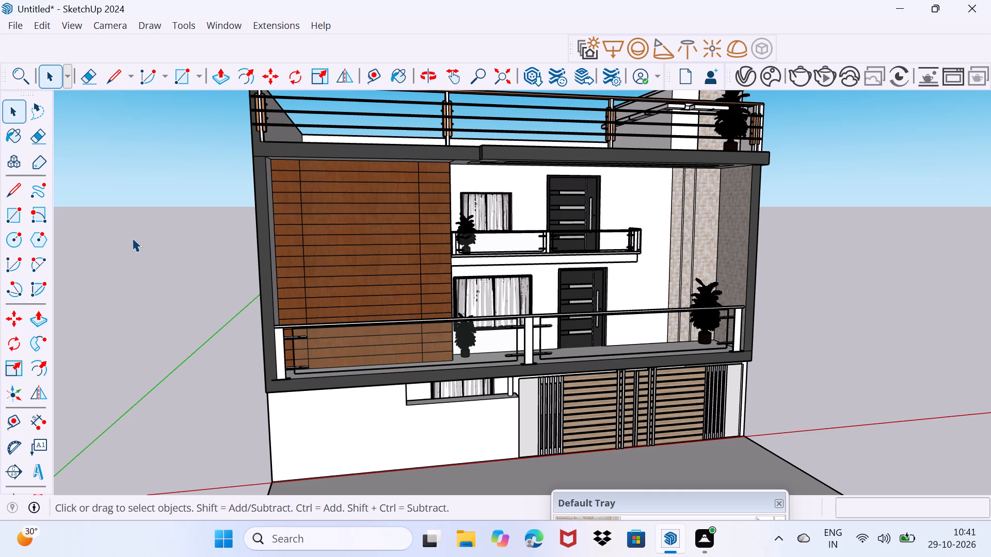
{"action": "key", "text": "l"}
{"action": "left_click", "coordinate": [123, 317]}
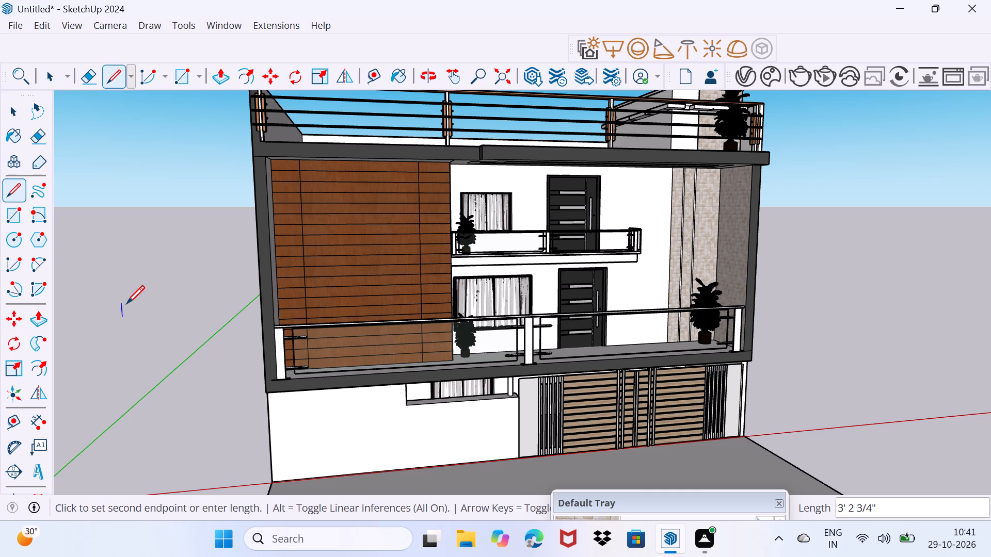
{"action": "left_click", "coordinate": [126, 303]}
{"action": "middle_click_drag", "start_coordinate": [126, 303], "coordinate": [151, 300]}
{"action": "left_click", "coordinate": [120, 309]}
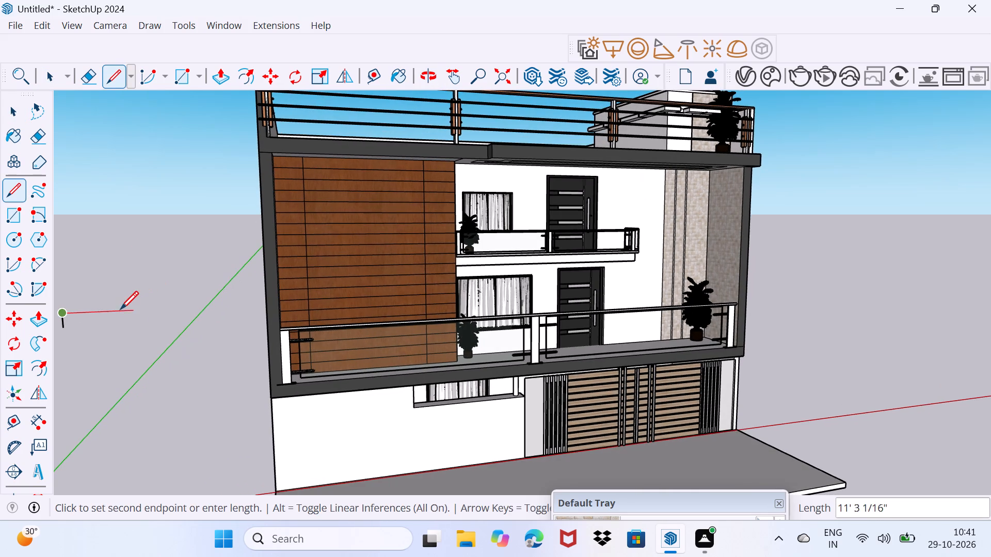
{"action": "left_click", "coordinate": [113, 318]}
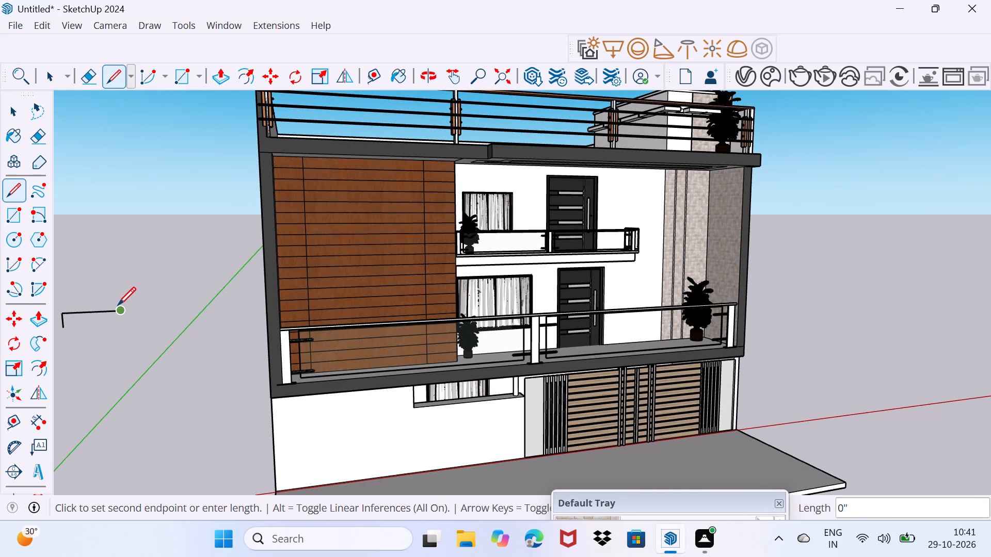
{"action": "left_click", "coordinate": [118, 305]}
{"action": "left_click", "coordinate": [116, 313]}
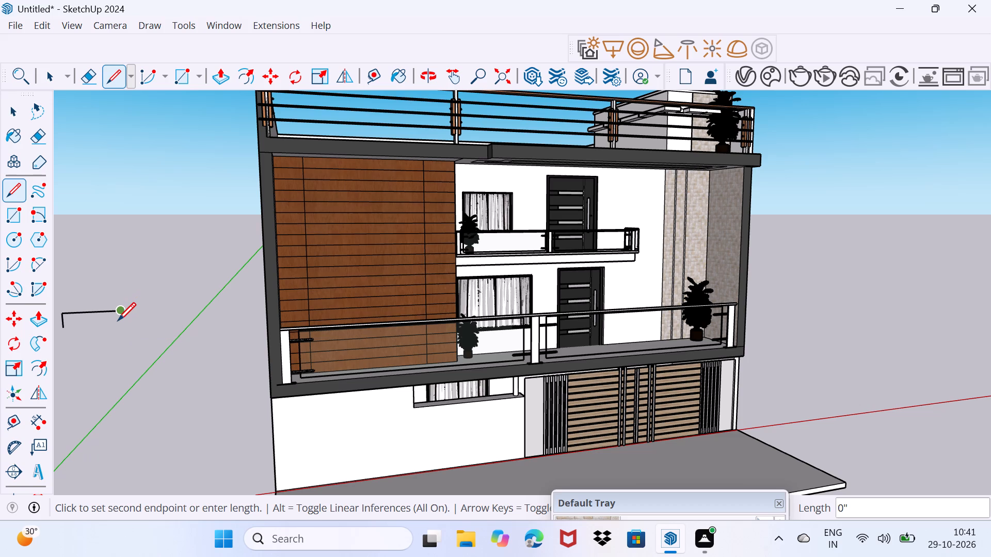
{"action": "left_click", "coordinate": [118, 320]}
{"action": "left_click", "coordinate": [112, 341]}
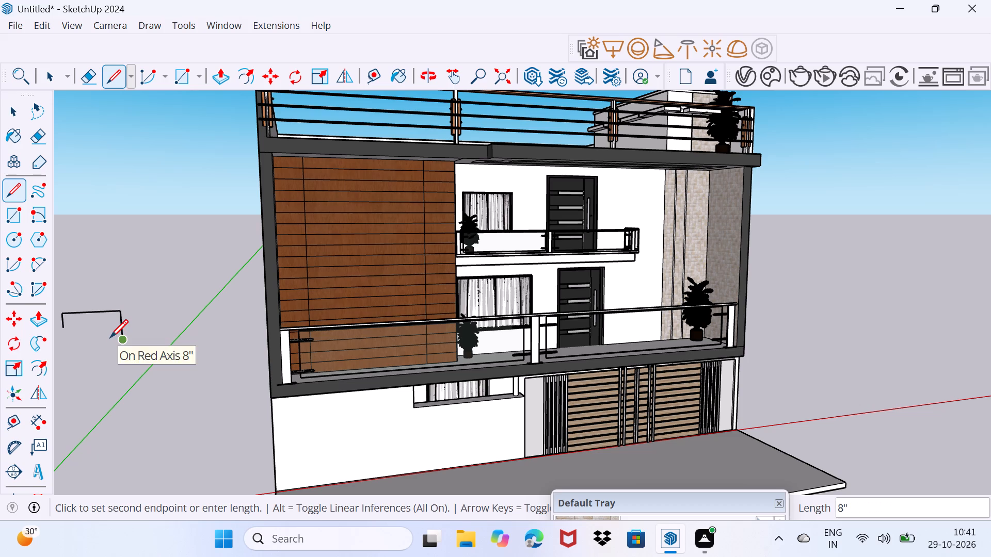
{"action": "left_click", "coordinate": [114, 326]}
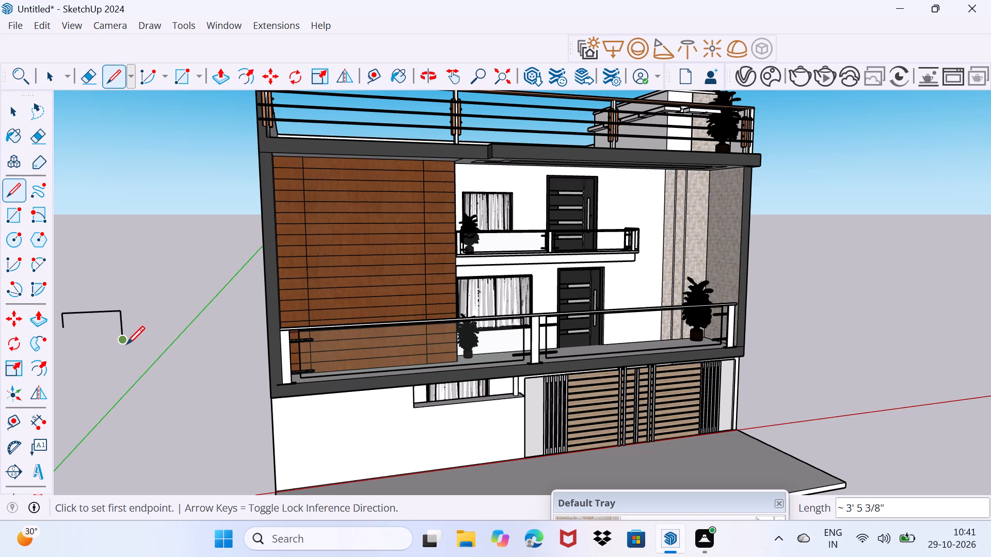
{"action": "left_click", "coordinate": [126, 344]}
{"action": "left_click", "coordinate": [58, 325]}
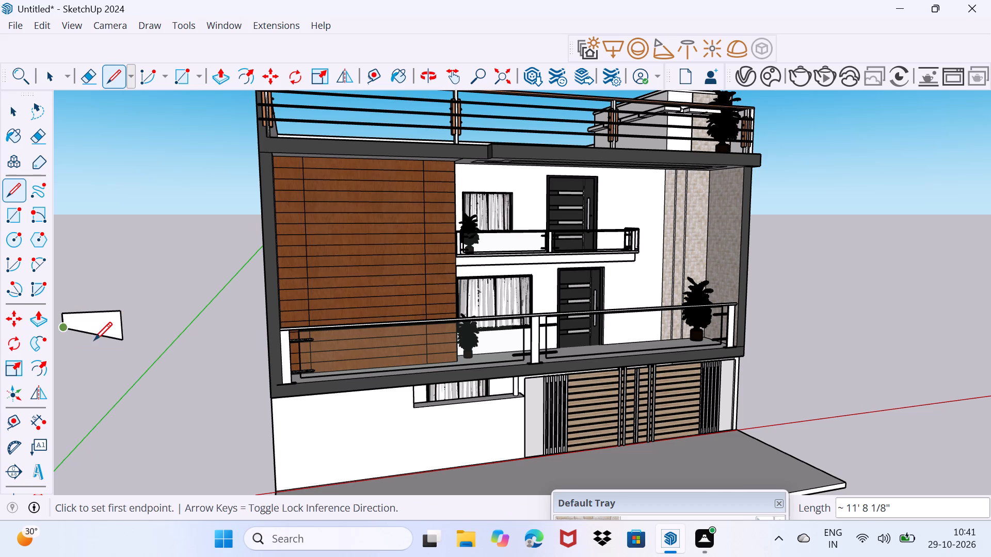
Draw a green-axis edge about 6' 11 5/8" from the face's lowest corner and join its end to the other lower corner.
{"action": "scroll", "coordinate": [96, 339], "scroll_direction": "up", "scroll_amount": 2}
{"action": "middle_click_drag", "start_coordinate": [154, 338], "coordinate": [143, 335]}
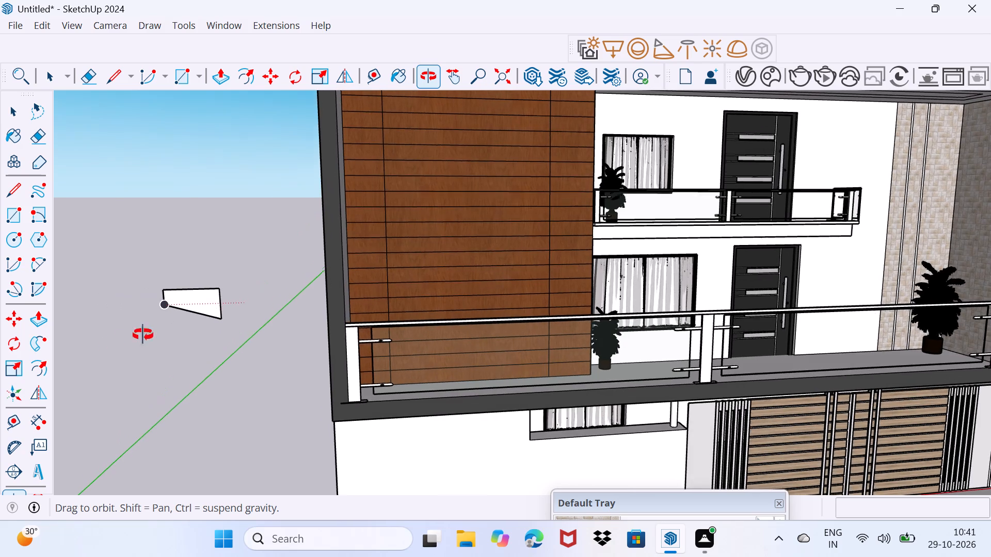
{"action": "middle_click_drag", "start_coordinate": [143, 335], "coordinate": [273, 338]}
{"action": "scroll", "coordinate": [219, 358], "scroll_direction": "up", "scroll_amount": 2}
{"action": "middle_click_drag", "start_coordinate": [252, 368], "coordinate": [223, 367]}
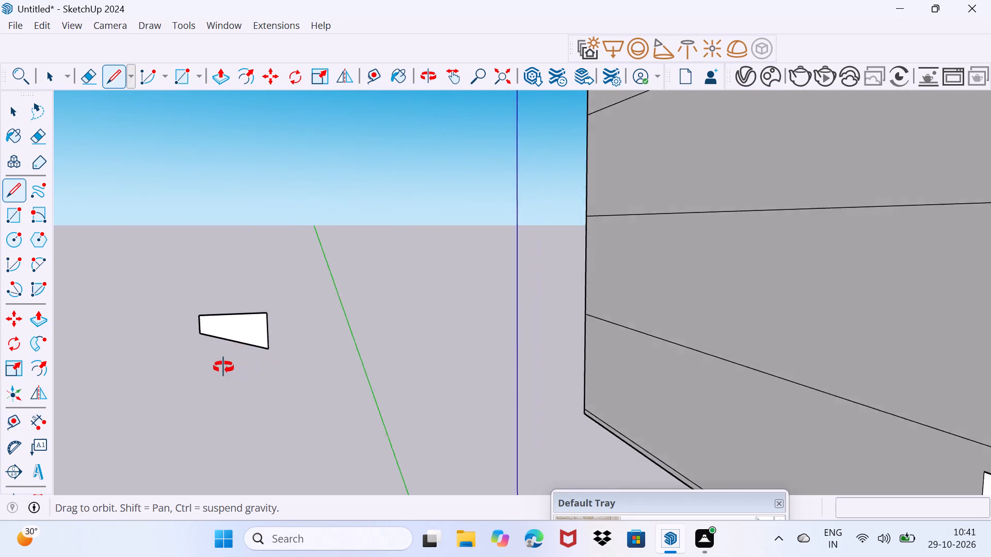
{"action": "middle_click_drag", "start_coordinate": [223, 367], "coordinate": [212, 367]}
{"action": "scroll", "coordinate": [318, 347], "scroll_direction": "up", "scroll_amount": 5}
{"action": "middle_click_drag", "start_coordinate": [371, 336], "coordinate": [361, 339]}
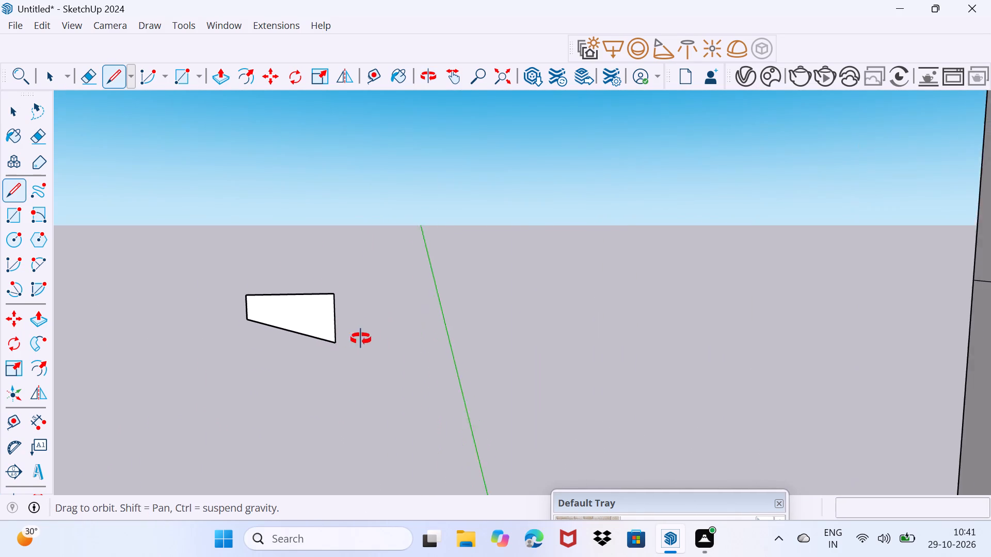
{"action": "middle_click_drag", "start_coordinate": [361, 339], "coordinate": [312, 353]}
{"action": "scroll", "coordinate": [374, 323], "scroll_direction": "up", "scroll_amount": 8}
{"action": "middle_click_drag", "start_coordinate": [371, 316], "coordinate": [329, 324]}
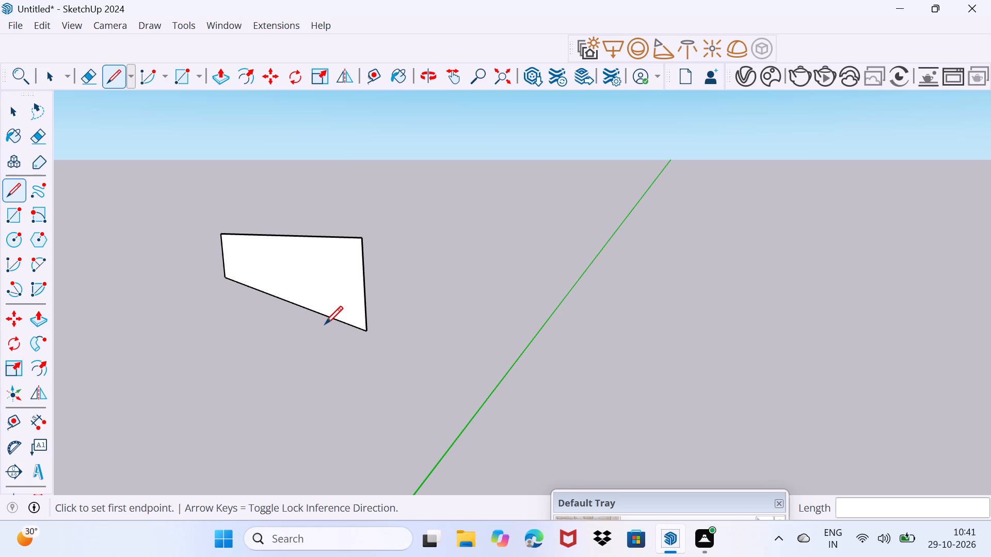
{"action": "middle_click_drag", "start_coordinate": [325, 324], "coordinate": [212, 330]}
{"action": "scroll", "coordinate": [365, 311], "scroll_direction": "up", "scroll_amount": 2}
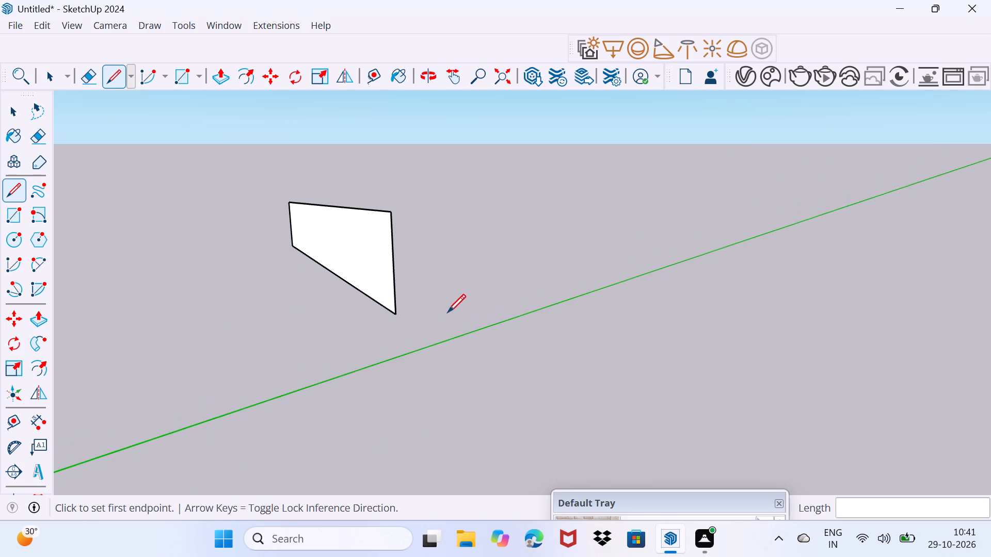
{"action": "middle_click_drag", "start_coordinate": [447, 312], "coordinate": [211, 333]}
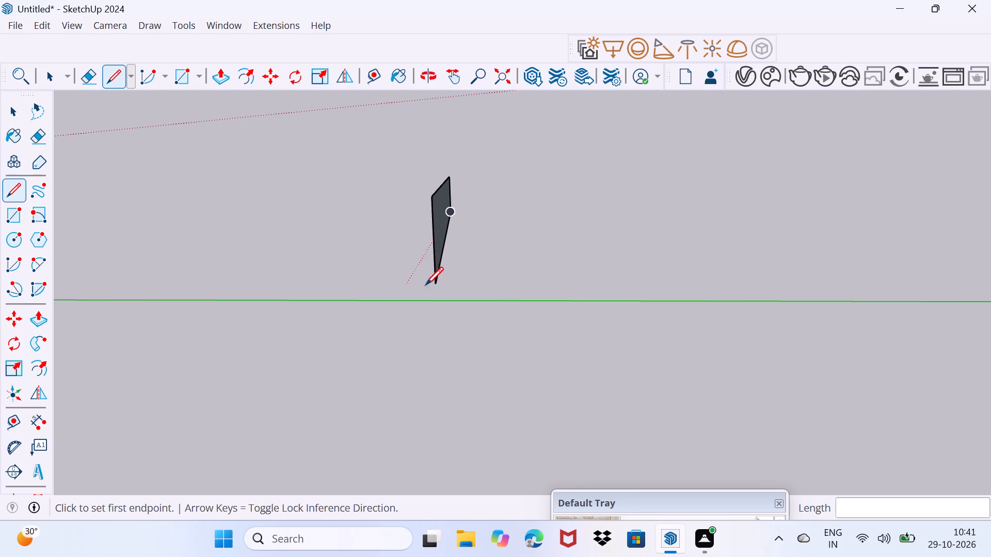
{"action": "scroll", "coordinate": [438, 286], "scroll_direction": "up", "scroll_amount": 3}
{"action": "left_click", "coordinate": [439, 286]}
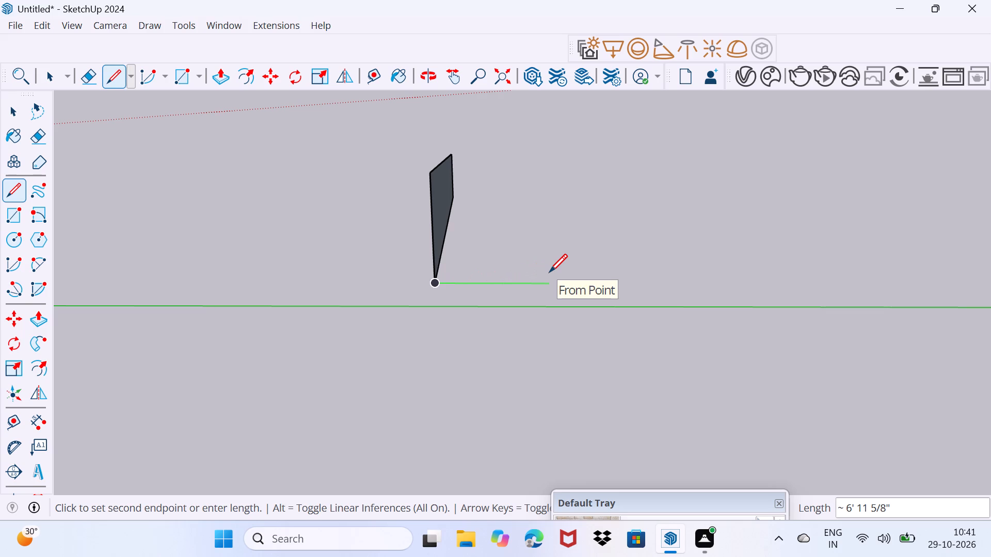
{"action": "left_click", "coordinate": [549, 272]}
{"action": "left_click", "coordinate": [457, 192]}
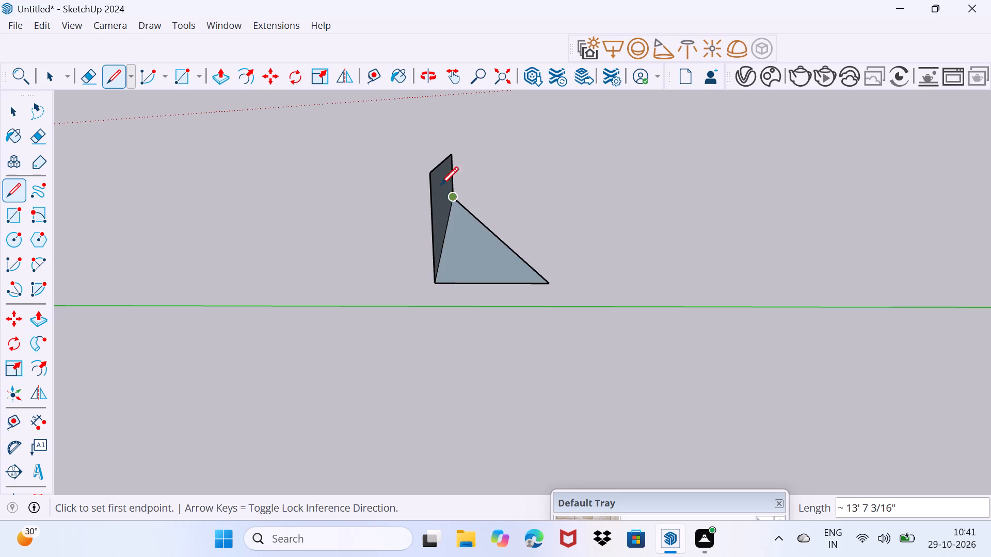
Connect both upper corners of the four-sided face to the new edge's far end, closing the wedge-shaped solid.
{"action": "left_click", "coordinate": [453, 158]}
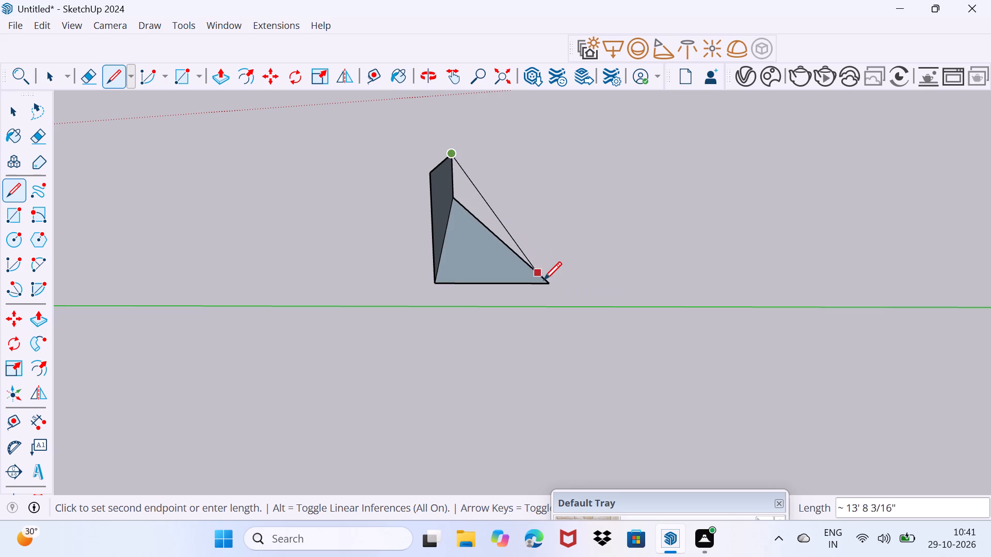
{"action": "left_click", "coordinate": [547, 283]}
{"action": "left_click", "coordinate": [430, 174]}
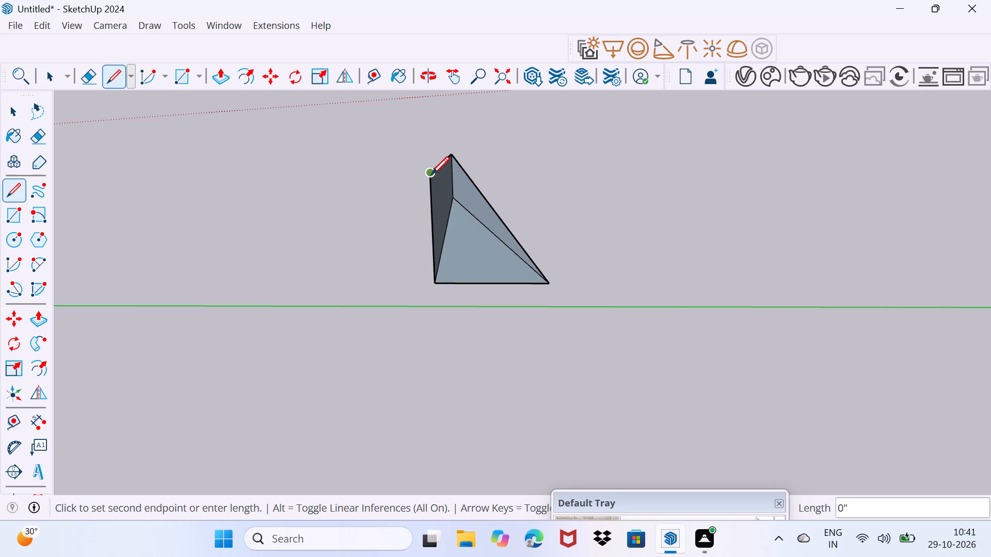
{"action": "left_click", "coordinate": [544, 284]}
{"action": "middle_click_drag", "start_coordinate": [498, 266], "coordinate": [412, 267]}
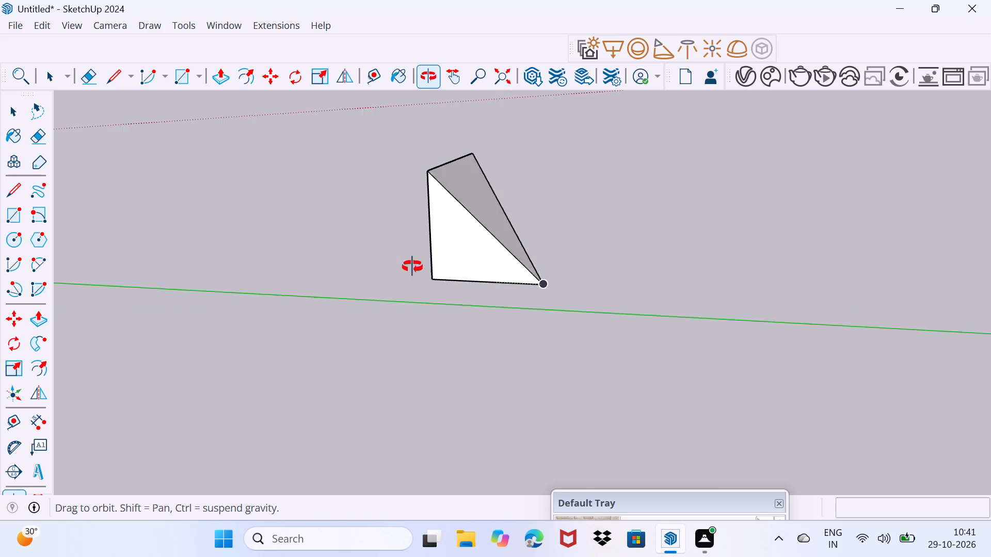
{"action": "middle_click_drag", "start_coordinate": [412, 267], "coordinate": [341, 283]}
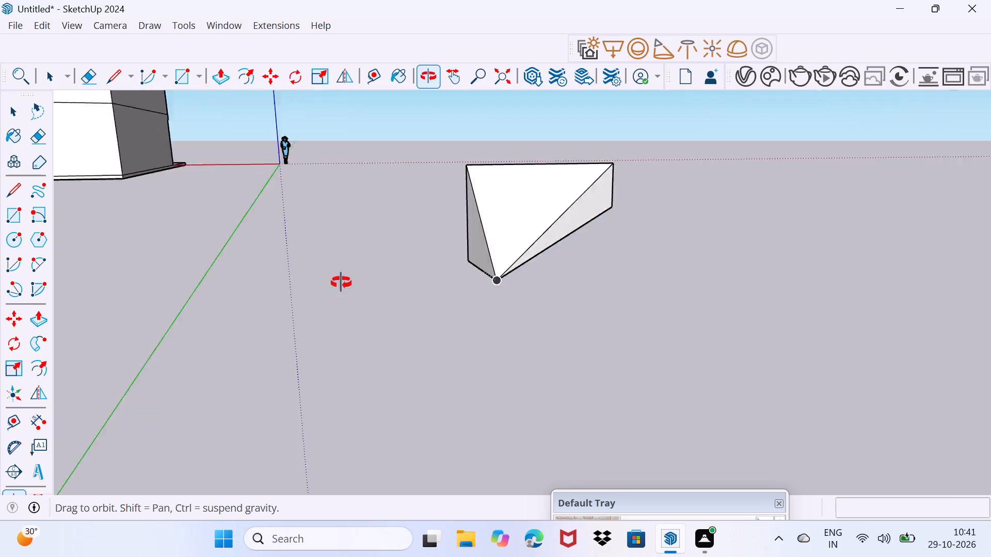
{"action": "middle_click_drag", "start_coordinate": [341, 283], "coordinate": [833, 230]}
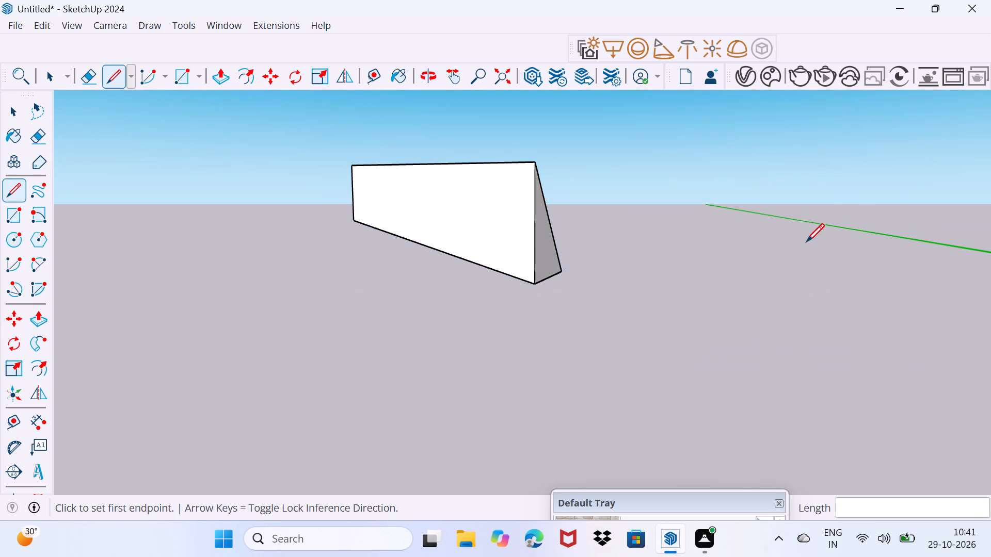
{"action": "key", "text": "space"}
{"action": "scroll", "coordinate": [542, 263], "scroll_direction": "down", "scroll_amount": 3}
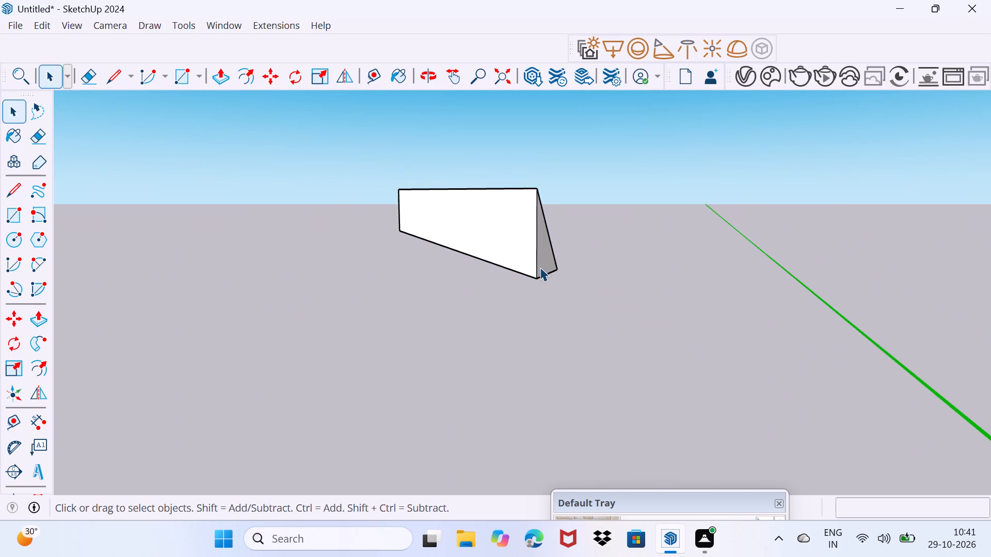
{"action": "middle_click_drag", "start_coordinate": [430, 279], "coordinate": [710, 453]}
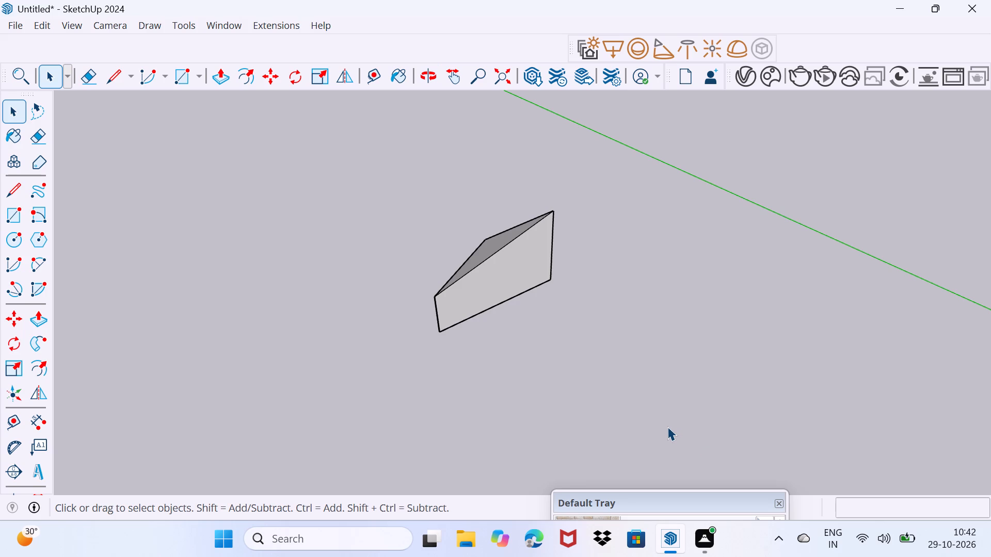
Delete the entire freestanding wedge-shaped solid.
{"action": "scroll", "coordinate": [667, 427], "scroll_direction": "down", "scroll_amount": 6}
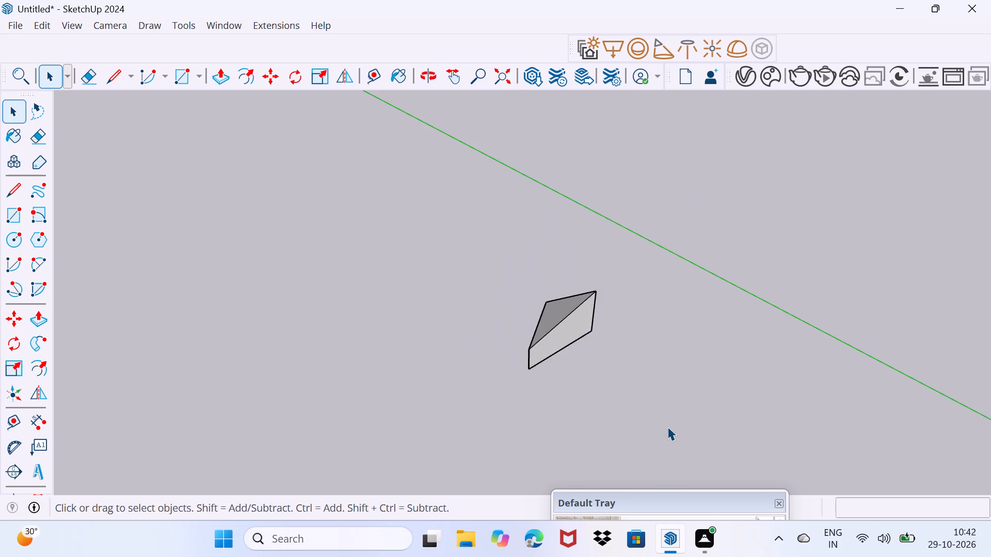
{"action": "scroll", "coordinate": [667, 427], "scroll_direction": "down", "scroll_amount": 4}
{"action": "left_click_drag", "start_coordinate": [484, 278], "coordinate": [709, 426]}
{"action": "key", "text": "Delete"}
{"action": "scroll", "coordinate": [708, 425], "scroll_direction": "down", "scroll_amount": 2}
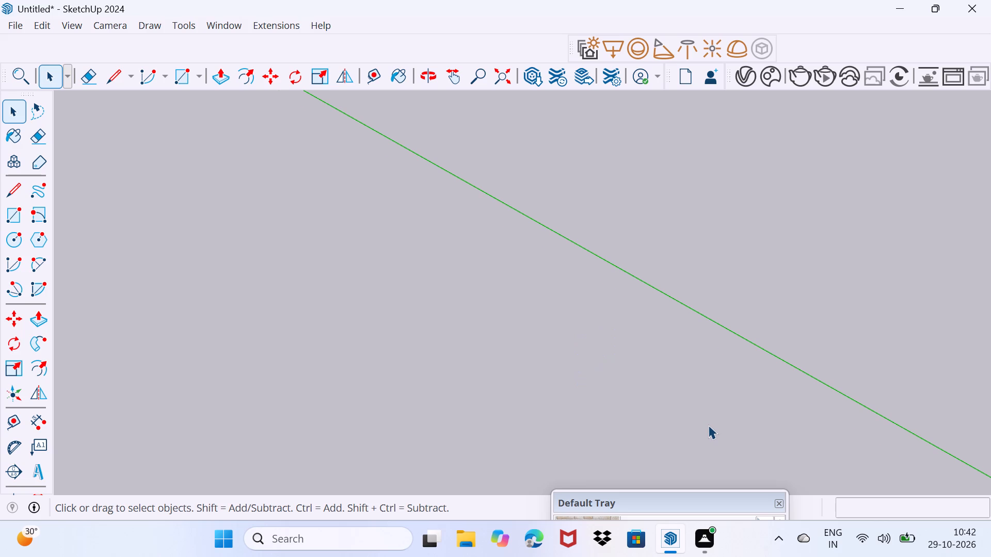
{"action": "scroll", "coordinate": [708, 425], "scroll_direction": "down", "scroll_amount": 2}
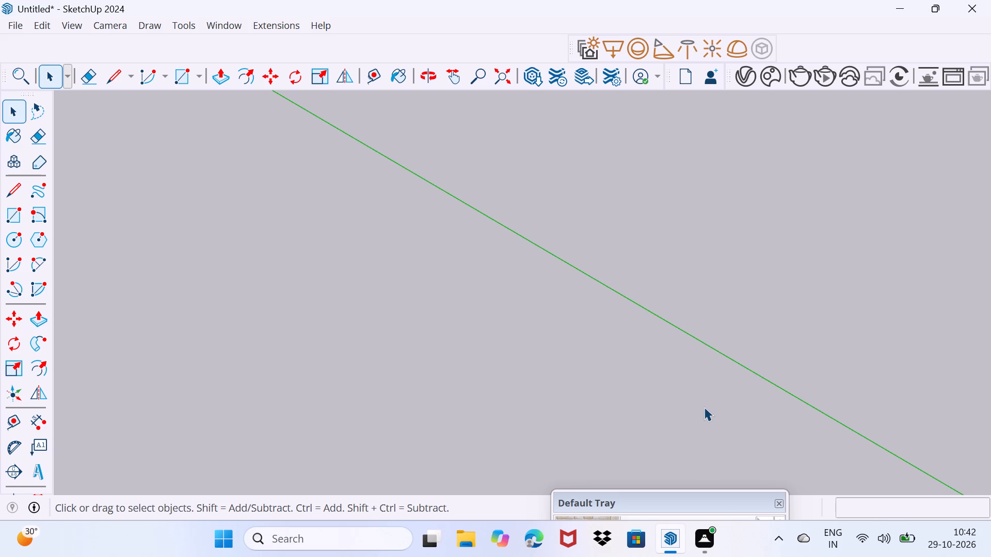
{"action": "left_click_drag", "start_coordinate": [643, 397], "coordinate": [646, 390]}
Draw an open chain of lines: a short edge about 2' 11 1/8", a longer cross edge, and a red-axis edge about 2' 10 1/4".
{"action": "key", "text": "l"}
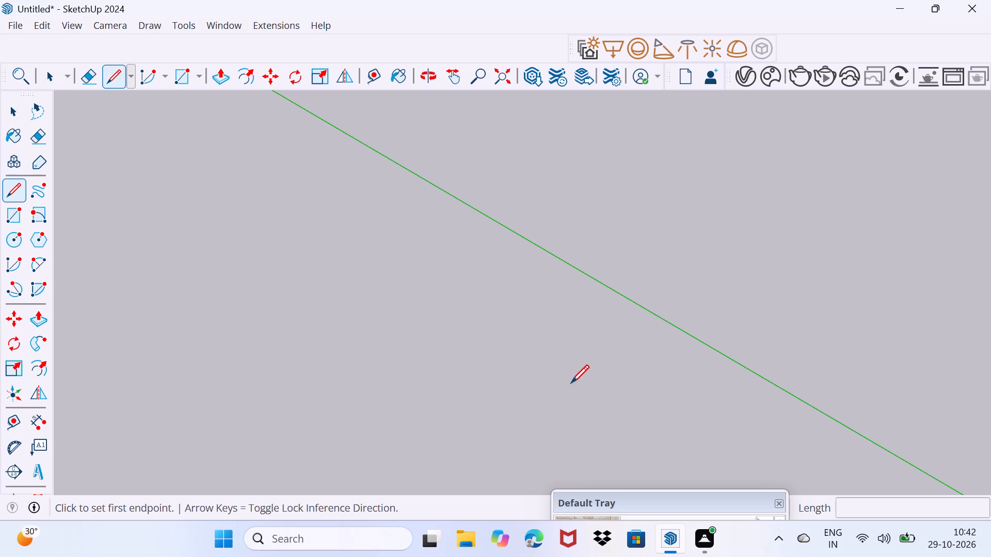
{"action": "left_click", "coordinate": [571, 383]}
{"action": "left_click", "coordinate": [586, 381]}
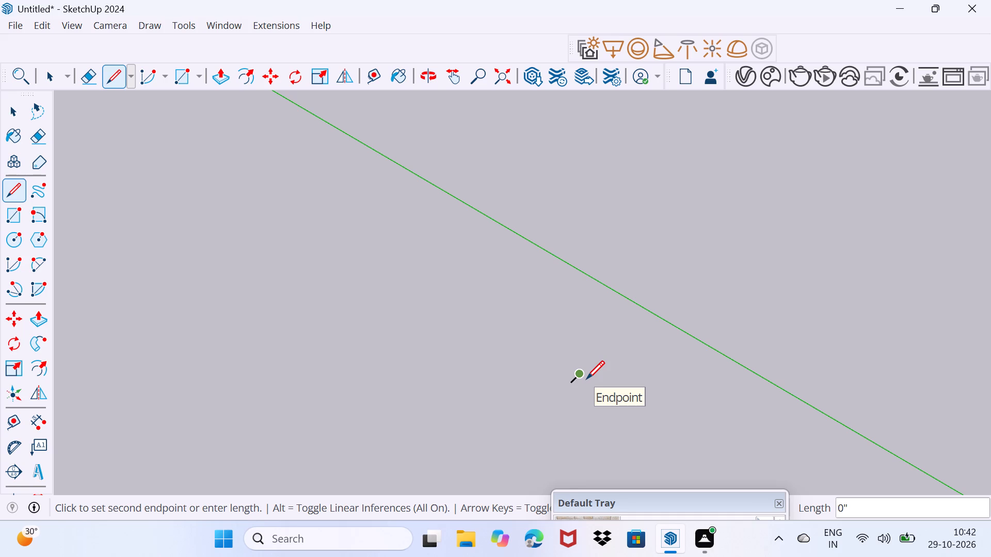
{"action": "left_click", "coordinate": [586, 379]}
{"action": "left_click", "coordinate": [580, 389]}
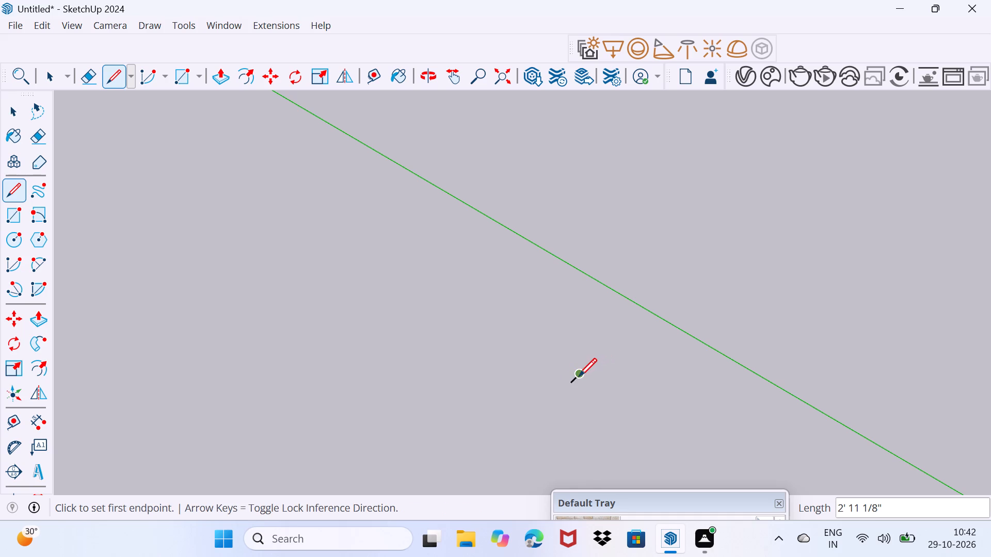
{"action": "left_click", "coordinate": [579, 376]}
{"action": "left_click", "coordinate": [518, 379]}
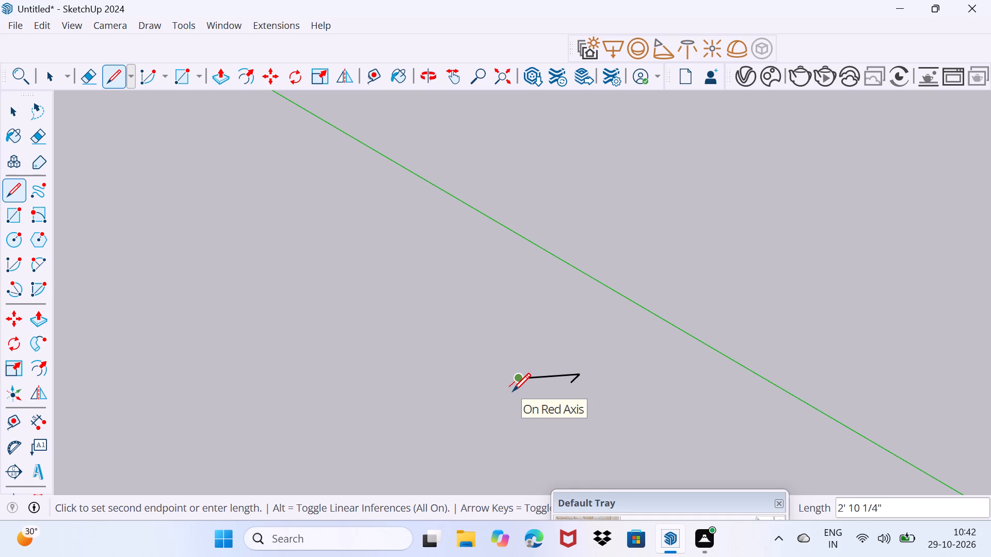
{"action": "left_click", "coordinate": [513, 391]}
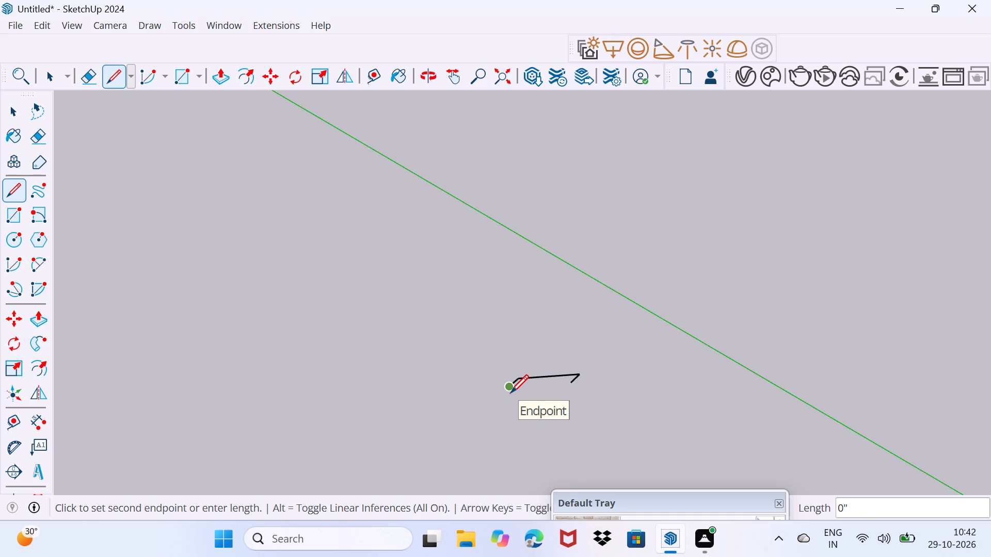
{"action": "left_click", "coordinate": [510, 392]}
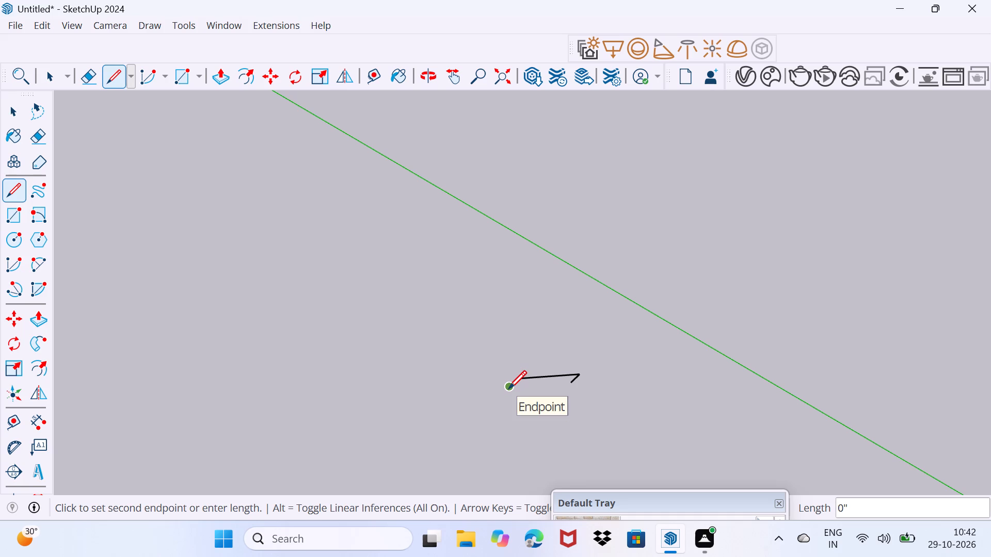
Draw a longer red-axis edge back from the chain's end and turn it about 3' 10 3/8" along the green axis.
{"action": "left_click", "coordinate": [508, 388]}
{"action": "left_click", "coordinate": [532, 349]}
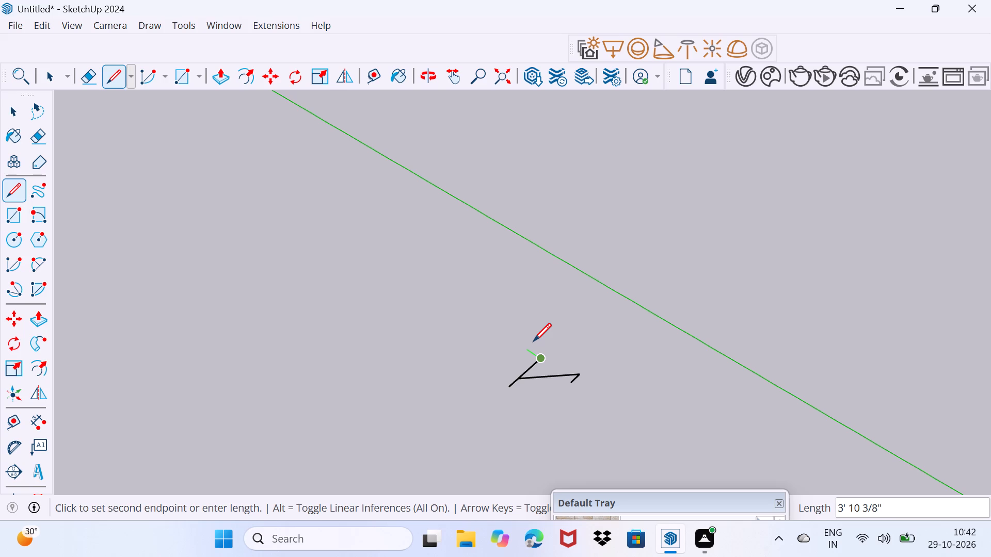
{"action": "left_click", "coordinate": [533, 341]}
{"action": "left_click", "coordinate": [523, 348]}
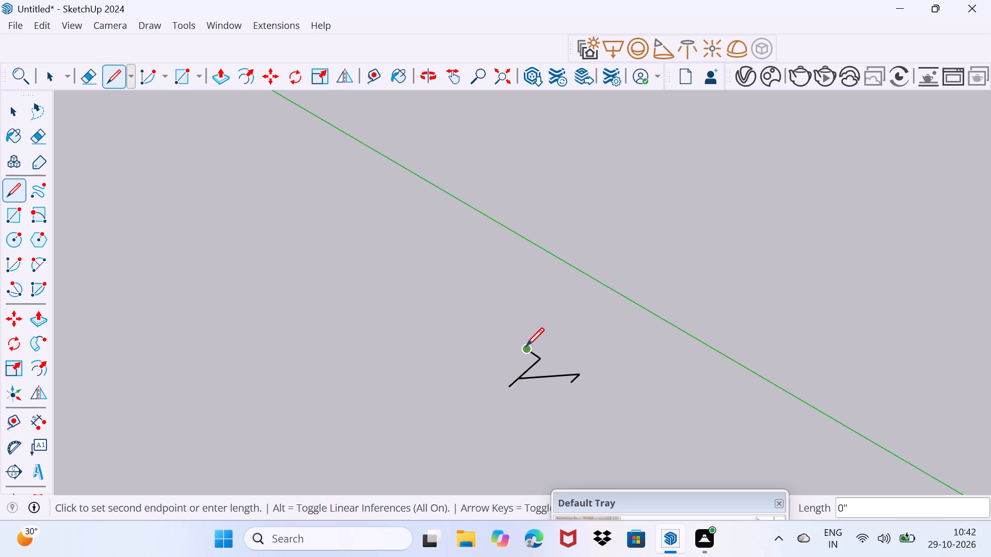
{"action": "left_click", "coordinate": [521, 353]}
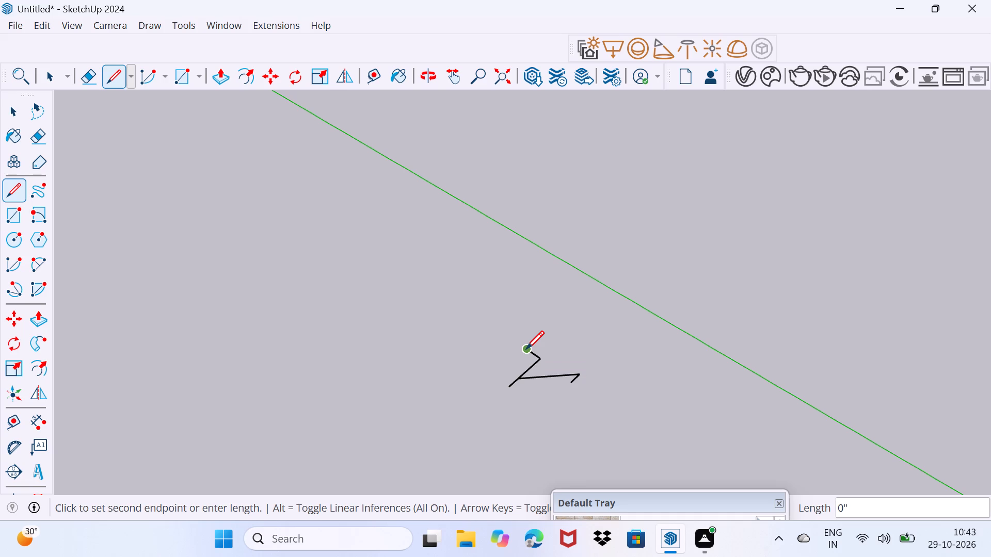
Draw connected red-axis segments of about 3' 5/16" and 5' 3 3/8" from the new corner, parallel to the previous long edge.
{"action": "left_click", "coordinate": [526, 349]}
{"action": "left_click", "coordinate": [523, 364]}
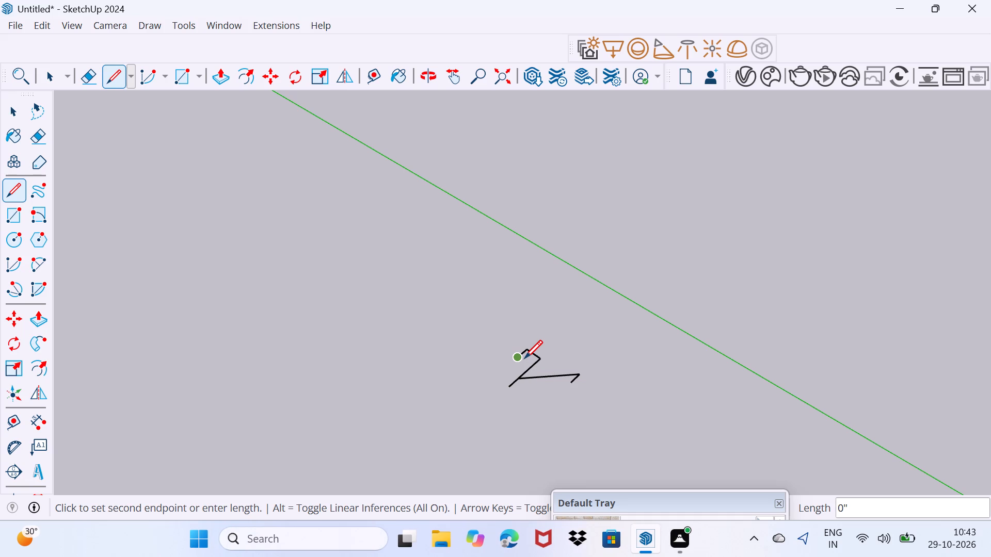
{"action": "left_click", "coordinate": [525, 356]}
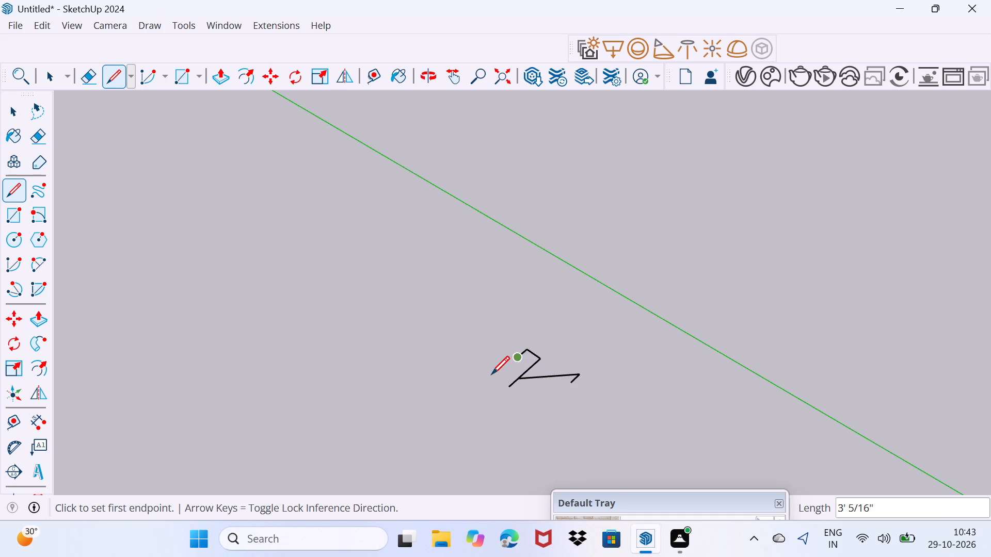
{"action": "left_click", "coordinate": [492, 374]}
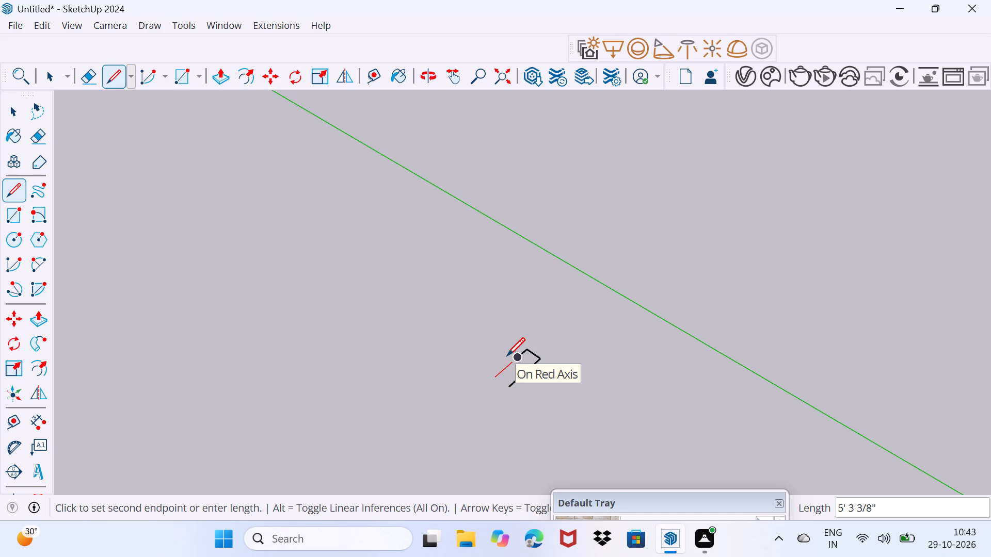
{"action": "left_click", "coordinate": [507, 355]}
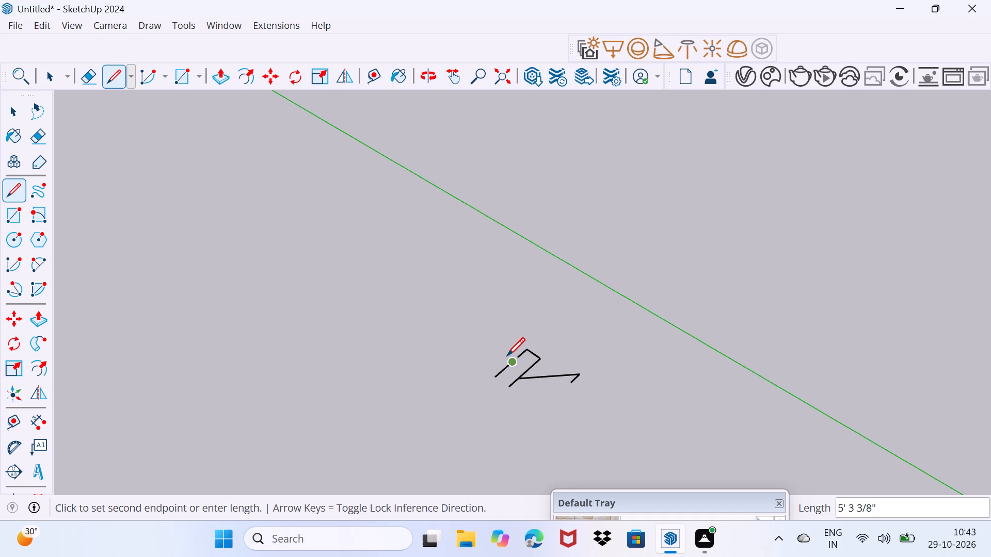
{"action": "left_click", "coordinate": [507, 355]}
{"action": "left_click", "coordinate": [490, 367]}
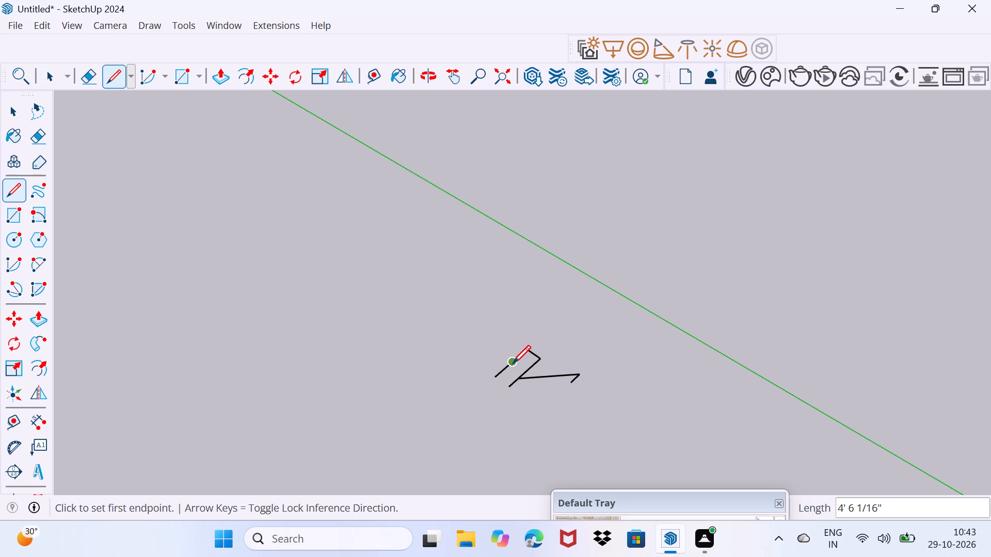
{"action": "left_click", "coordinate": [515, 363]}
{"action": "left_click", "coordinate": [519, 357]}
Close a small four-sided face against the upper end of the parallel edge, with green-axis sides about 2' 11 13/16" long.
{"action": "scroll", "coordinate": [520, 356], "scroll_direction": "up", "scroll_amount": 5}
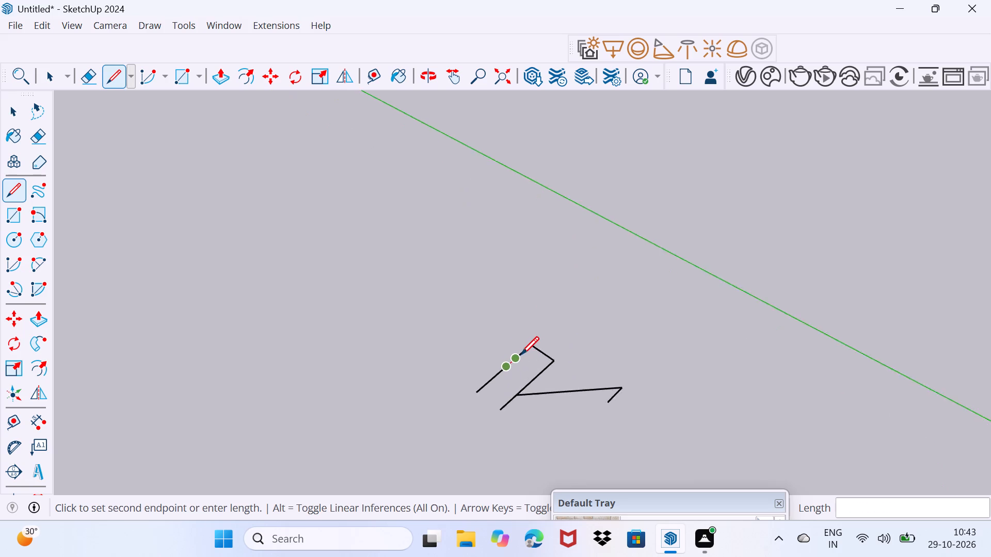
{"action": "scroll", "coordinate": [521, 354], "scroll_direction": "up", "scroll_amount": 5}
{"action": "left_click", "coordinate": [517, 355]}
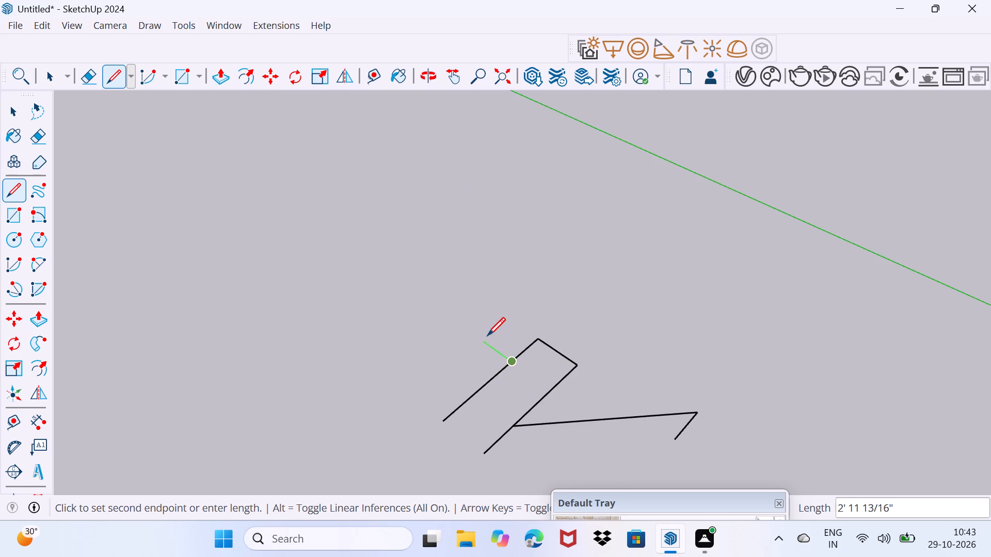
{"action": "left_click", "coordinate": [487, 335]}
{"action": "left_click", "coordinate": [515, 319]}
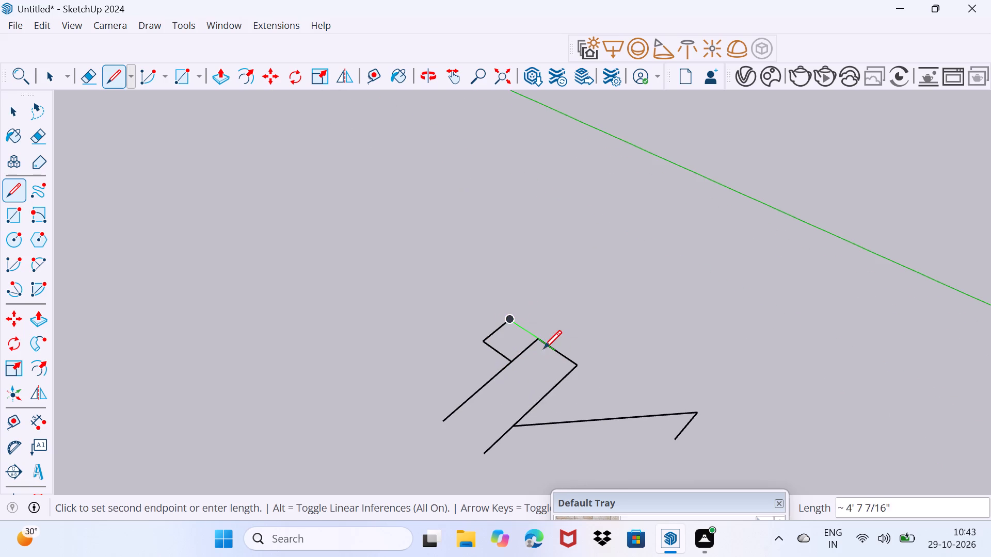
{"action": "left_click", "coordinate": [540, 341]}
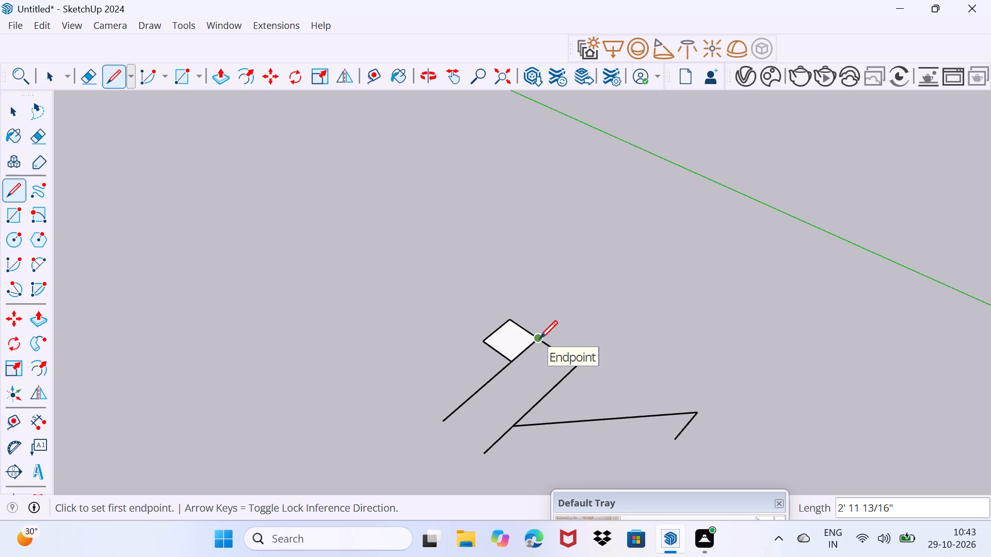
Draw an edge about 2' 2 9/16" long across the line beside the small face, and link its near end toward the face.
{"action": "left_click", "coordinate": [535, 356]}
{"action": "left_click", "coordinate": [558, 344]}
{"action": "left_click", "coordinate": [547, 352]}
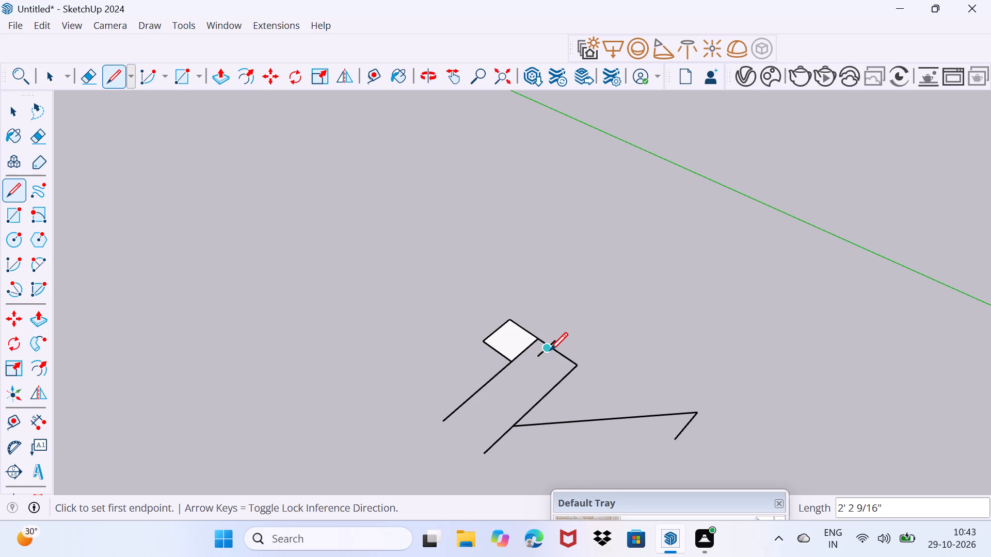
{"action": "left_click", "coordinate": [550, 350]}
{"action": "left_click", "coordinate": [546, 350]}
{"action": "left_click", "coordinate": [538, 352]}
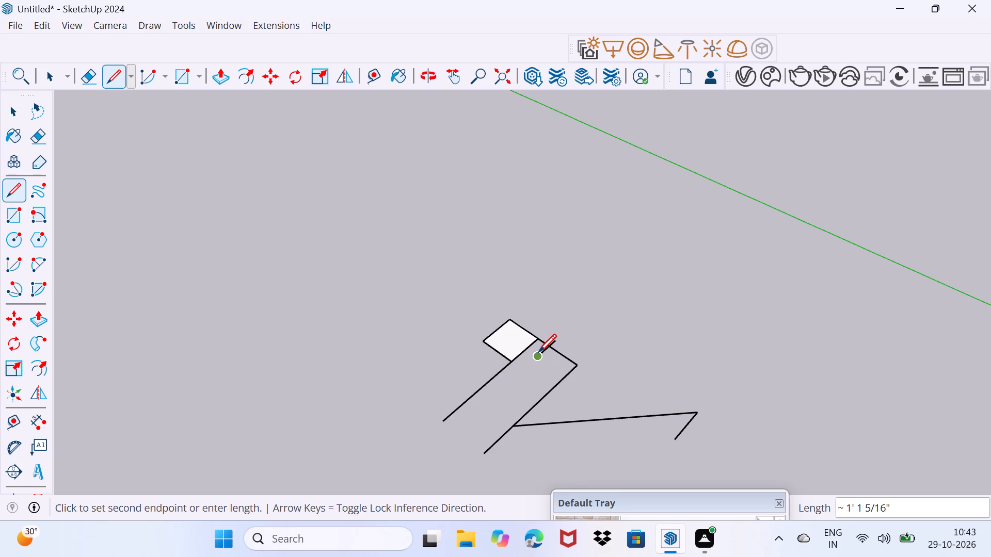
{"action": "left_click", "coordinate": [538, 352]}
{"action": "left_click", "coordinate": [532, 355]}
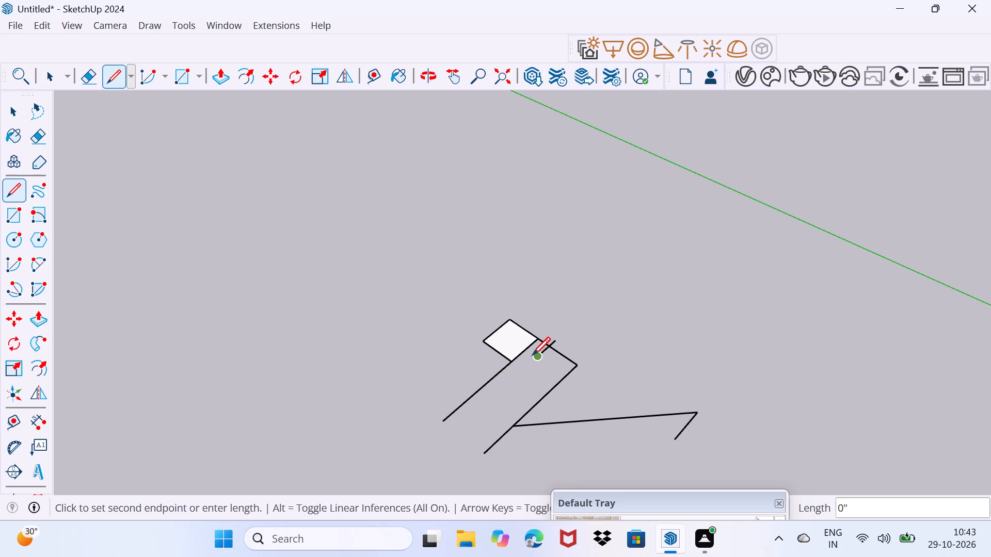
{"action": "left_click", "coordinate": [532, 351]}
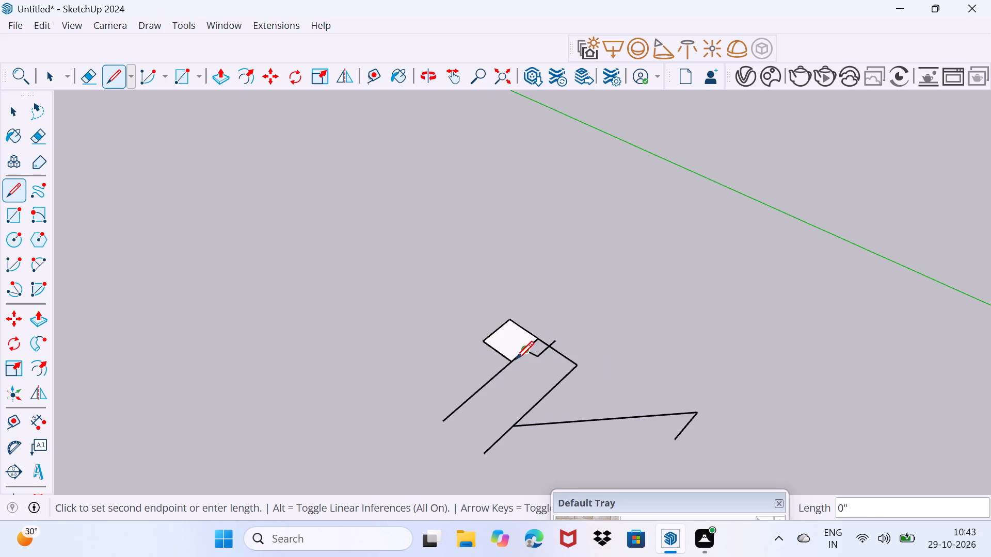
{"action": "left_click", "coordinate": [519, 358]}
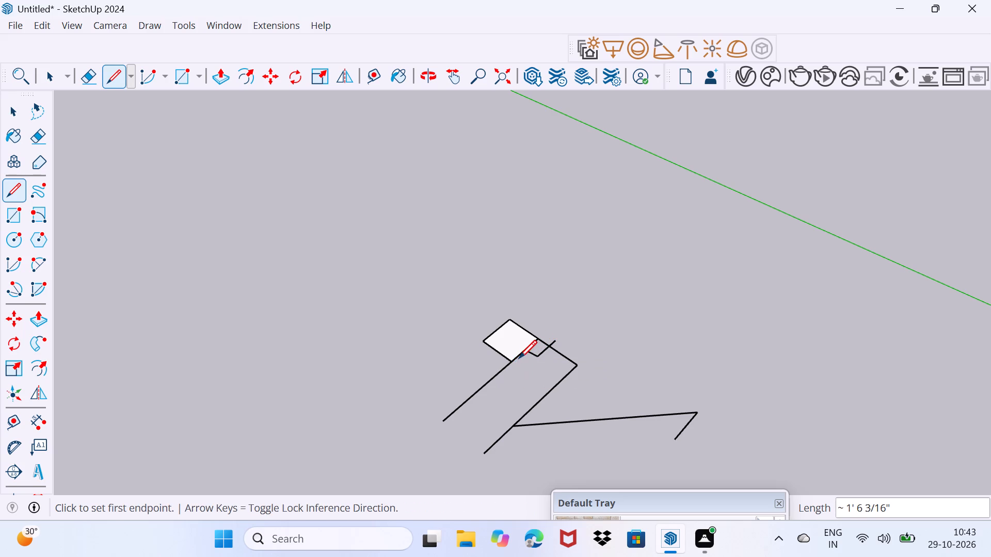
Join the short link edge to the small face's side, retracing it between its two endpoints.
{"action": "left_click", "coordinate": [527, 356]}
{"action": "left_click", "coordinate": [532, 355]}
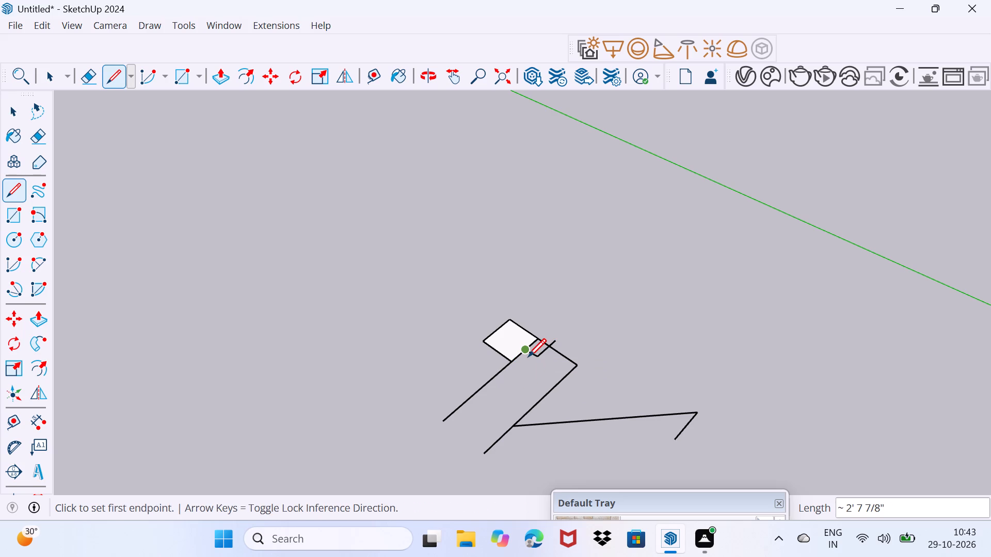
{"action": "left_click", "coordinate": [528, 356]}
{"action": "left_click", "coordinate": [528, 356]}
{"action": "left_click", "coordinate": [531, 355]}
{"action": "left_click", "coordinate": [535, 352]}
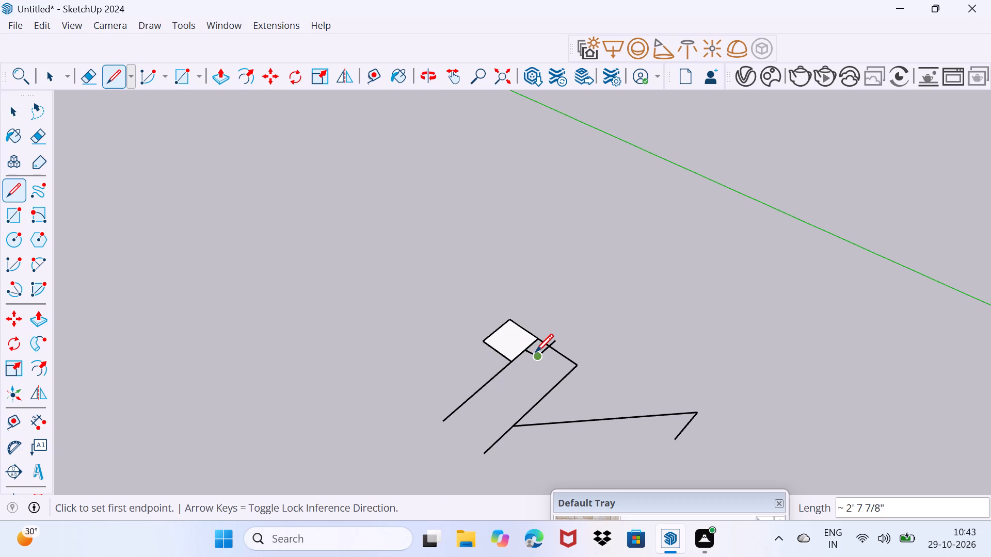
{"action": "left_click", "coordinate": [528, 355]}
{"action": "left_click", "coordinate": [528, 354]}
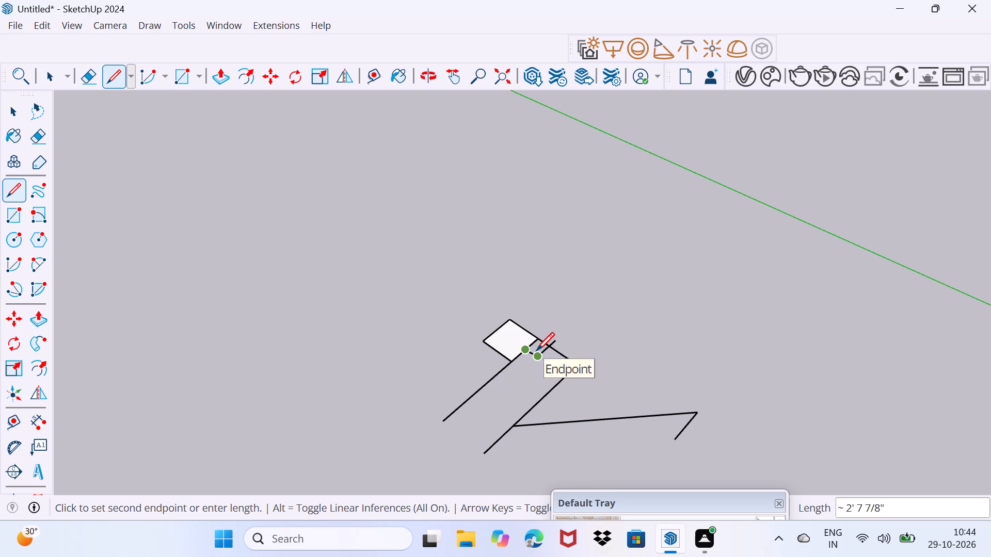
{"action": "left_click", "coordinate": [536, 350]}
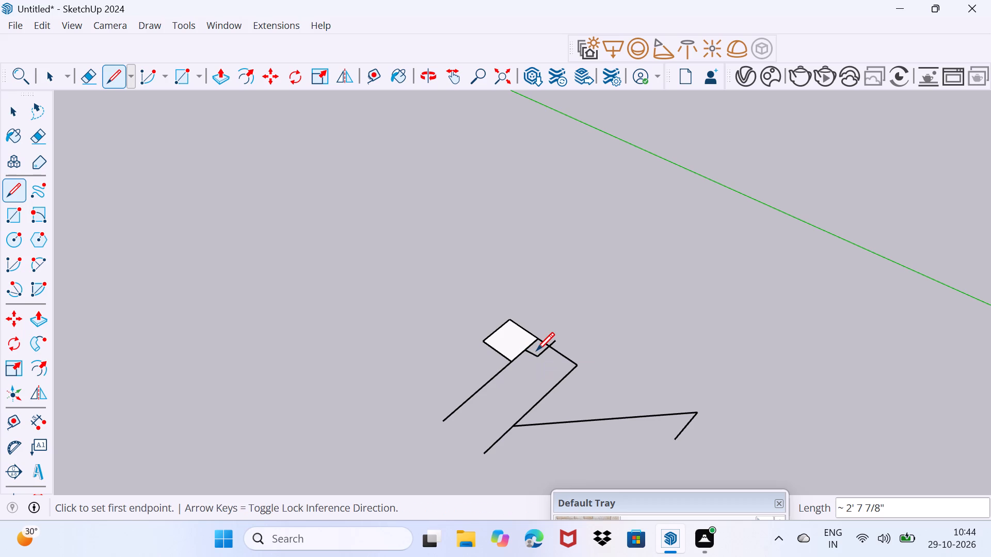
{"action": "left_click", "coordinate": [536, 350]}
{"action": "left_click", "coordinate": [531, 352]}
{"action": "left_click", "coordinate": [536, 350]}
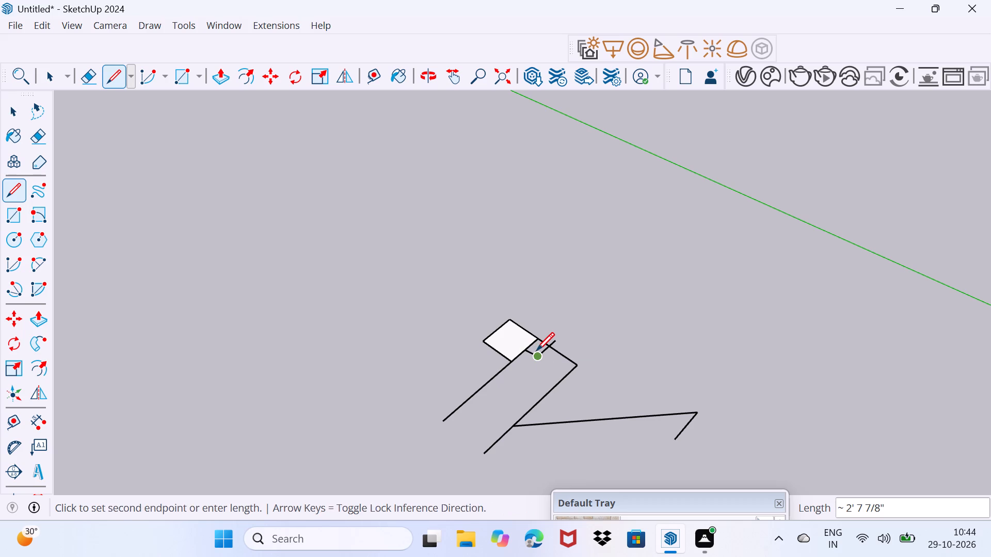
{"action": "left_click", "coordinate": [535, 351]}
{"action": "left_click", "coordinate": [535, 351]}
Draw a diagonal edge about 4' 3 13/16" from the link's end on the face to the crossing edge's far end.
{"action": "left_click", "coordinate": [523, 357]}
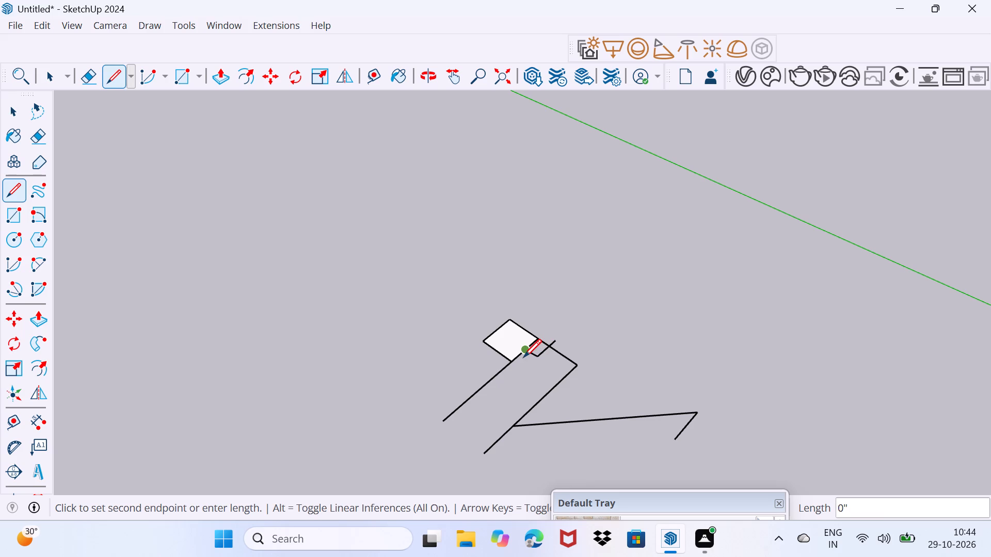
{"action": "left_click", "coordinate": [553, 342]}
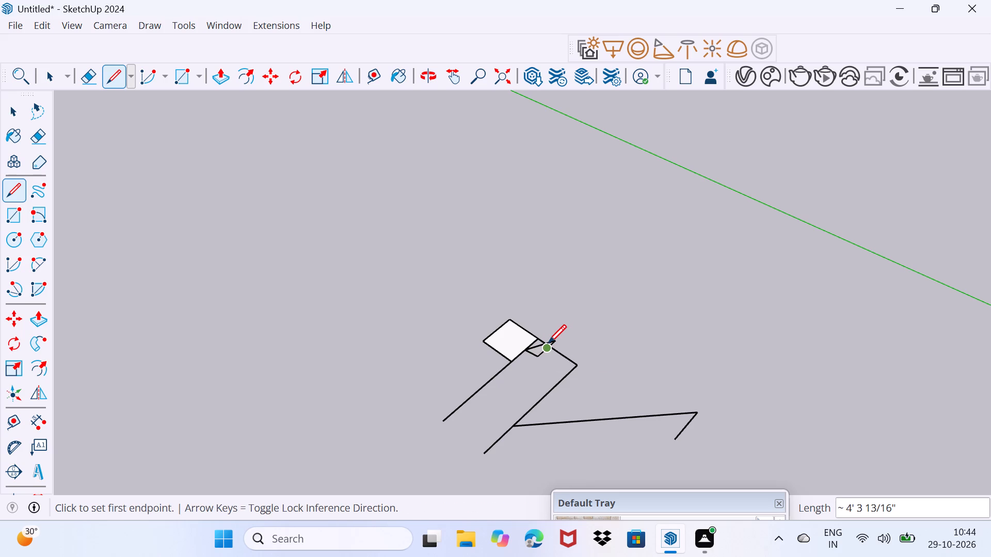
{"action": "left_click", "coordinate": [548, 342]}
{"action": "left_click", "coordinate": [539, 351]}
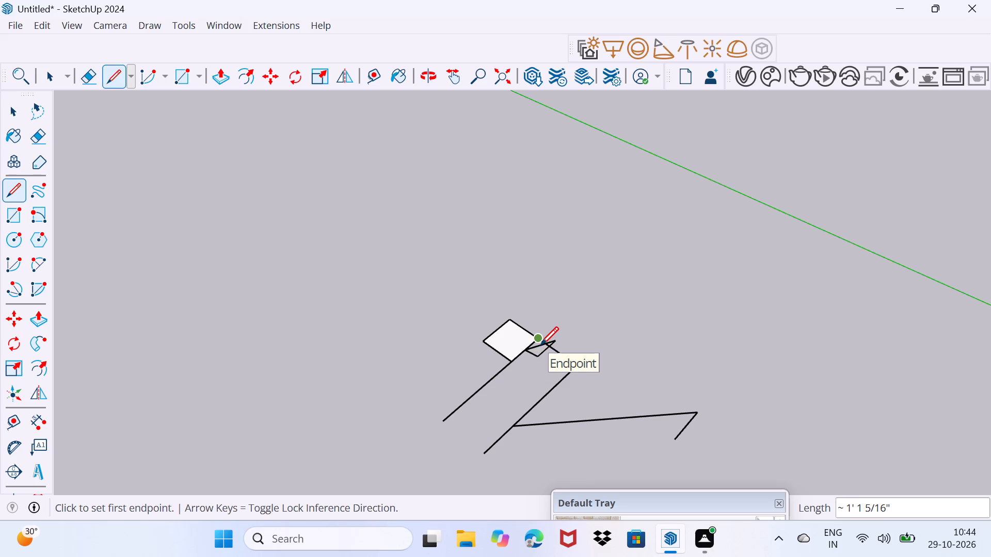
Retrace the small face's side for about 1' 6 3/16", from the corner beside the diagonal edge to the side's midpoint.
{"action": "left_click", "coordinate": [540, 345]}
{"action": "left_click", "coordinate": [530, 350]}
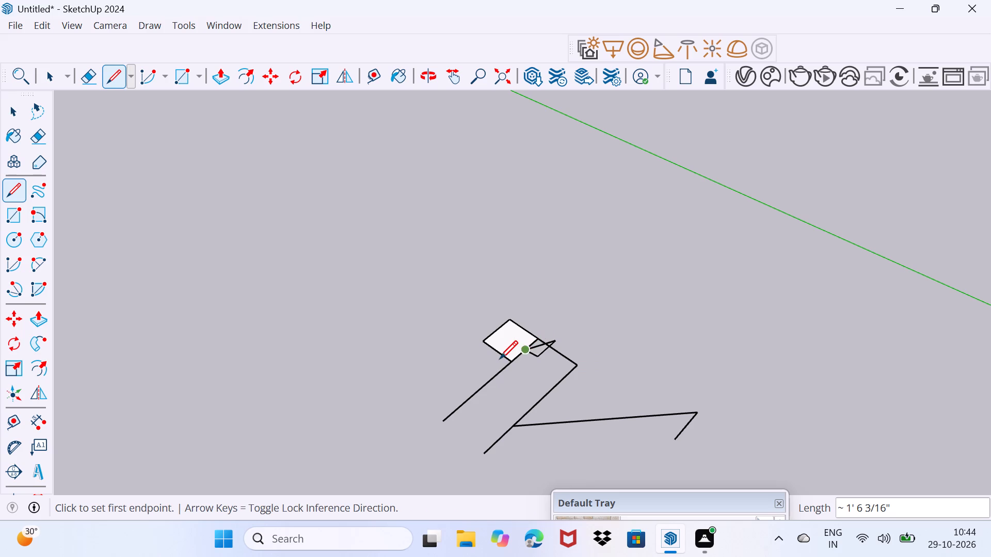
Draw two connected edges inside the small face, about 1' 6 3/16" and 1' 5 15/16" long, joining adjacent side midpoints through the centre.
{"action": "left_click", "coordinate": [500, 358]}
{"action": "left_click", "coordinate": [505, 351]}
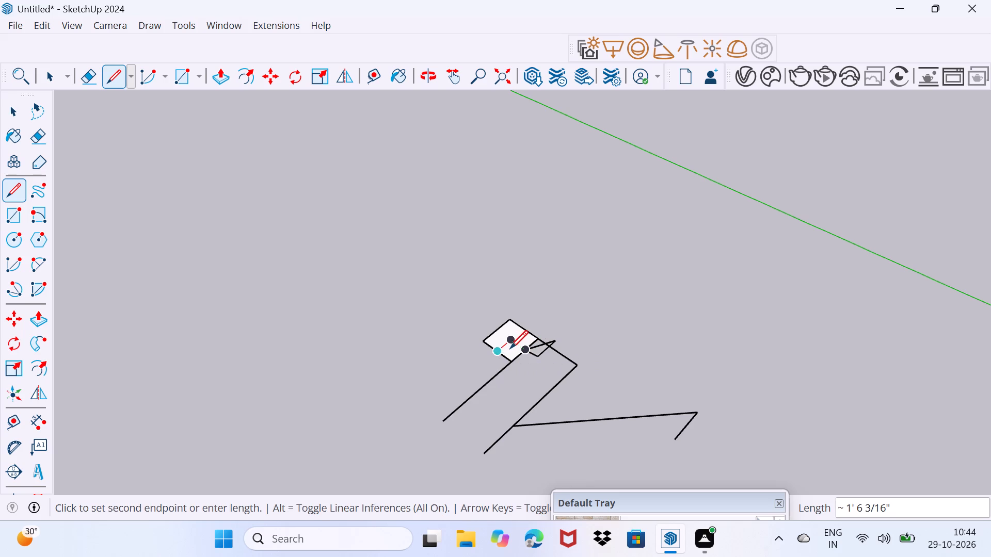
{"action": "left_click", "coordinate": [512, 348]}
{"action": "left_click", "coordinate": [516, 346]}
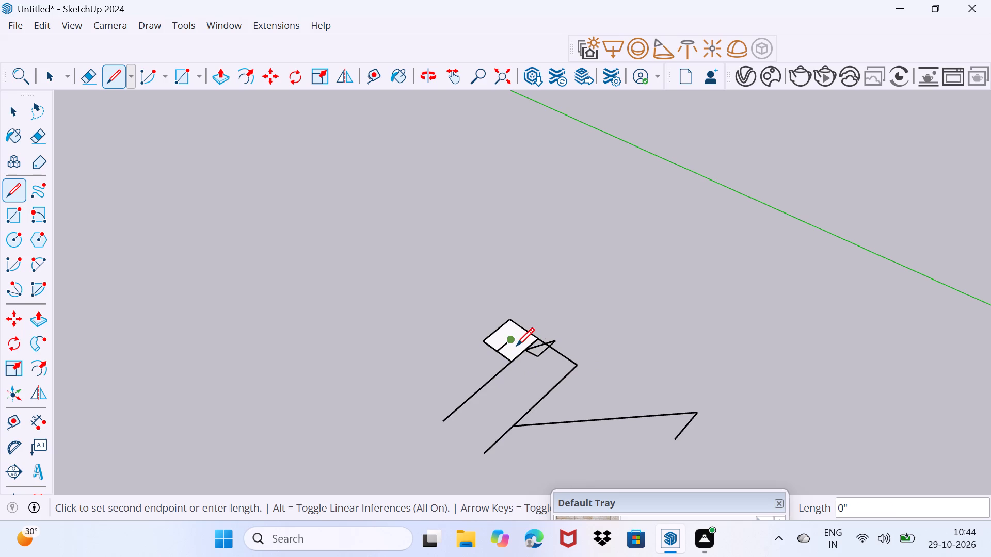
{"action": "left_click", "coordinate": [516, 346]}
{"action": "left_click", "coordinate": [516, 346]}
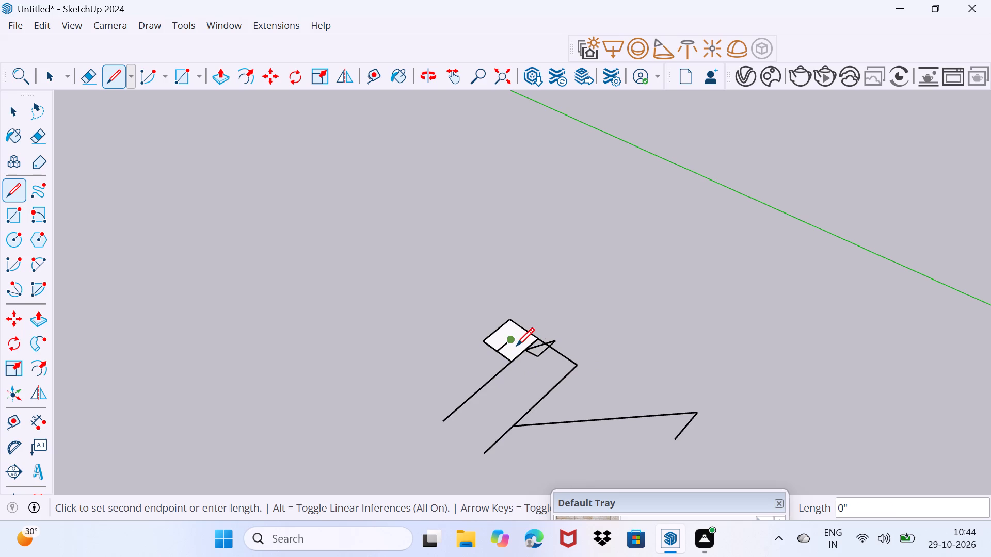
{"action": "left_click", "coordinate": [519, 344]}
{"action": "left_click", "coordinate": [519, 343]}
{"action": "left_click", "coordinate": [520, 343]}
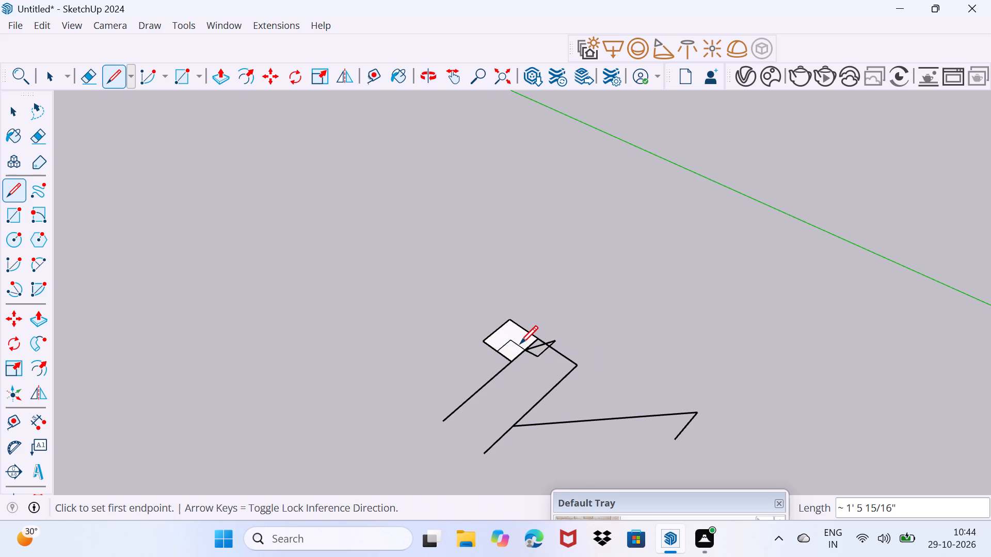
Retrace the small face's side from its midpoint to the corner in segments of about 8" and 10 3/16".
{"action": "left_click", "coordinate": [525, 341]}
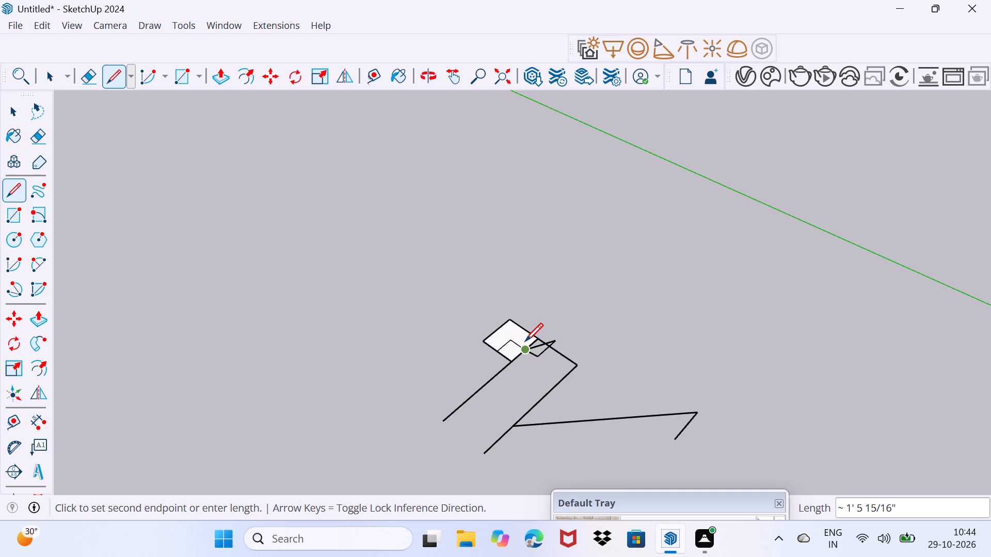
{"action": "left_click", "coordinate": [525, 341]}
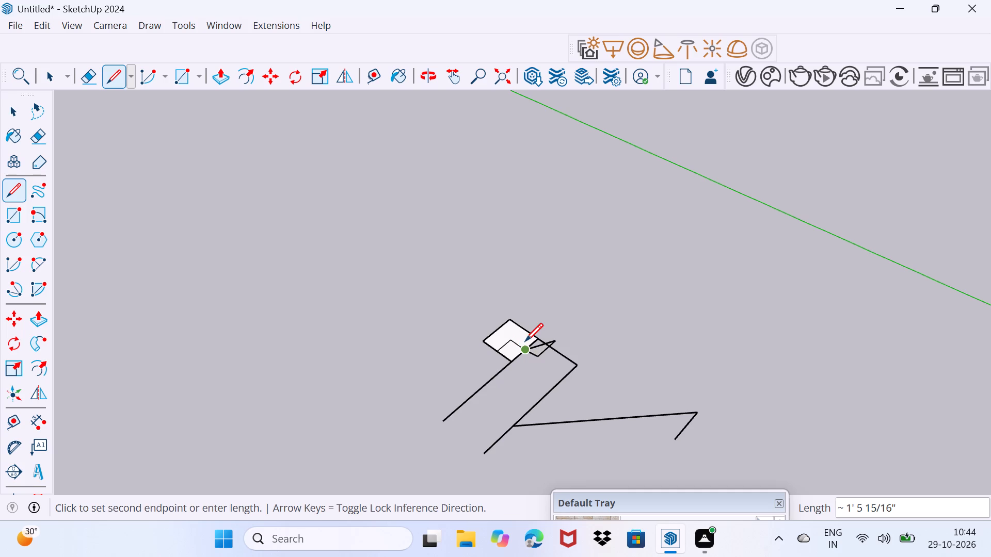
{"action": "left_click", "coordinate": [525, 341]}
{"action": "left_click", "coordinate": [525, 341]}
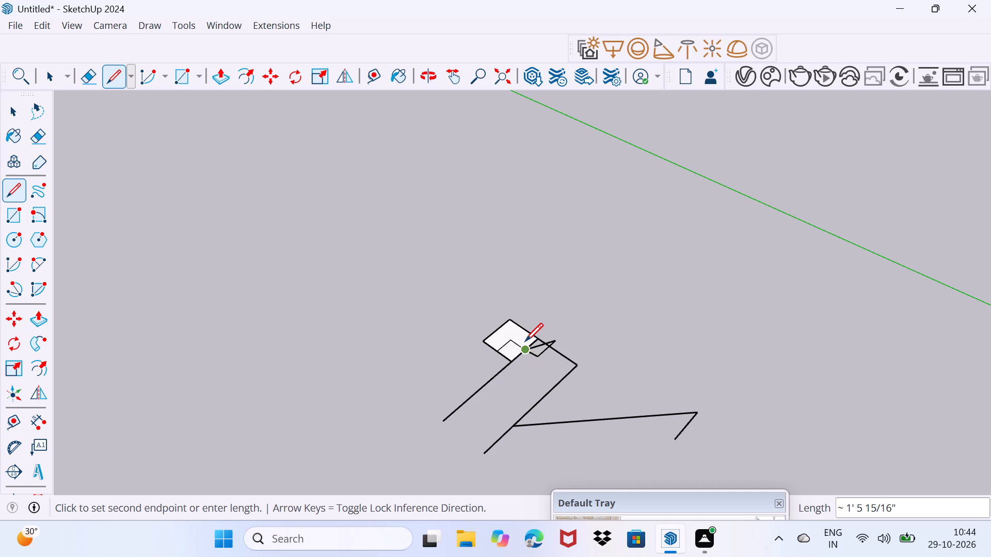
{"action": "left_click", "coordinate": [525, 341]}
{"action": "left_click", "coordinate": [521, 341]}
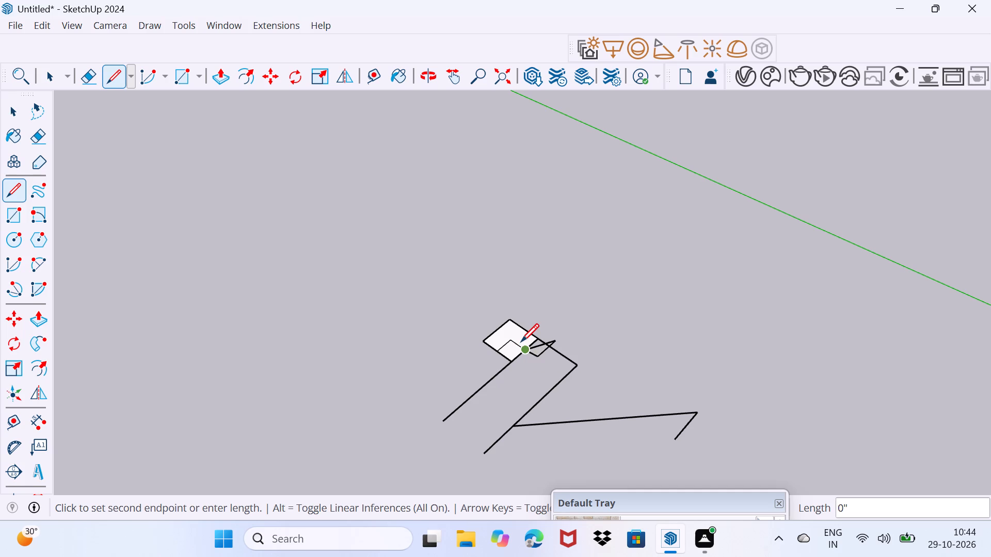
{"action": "left_click", "coordinate": [521, 341]}
{"action": "left_click", "coordinate": [521, 341]}
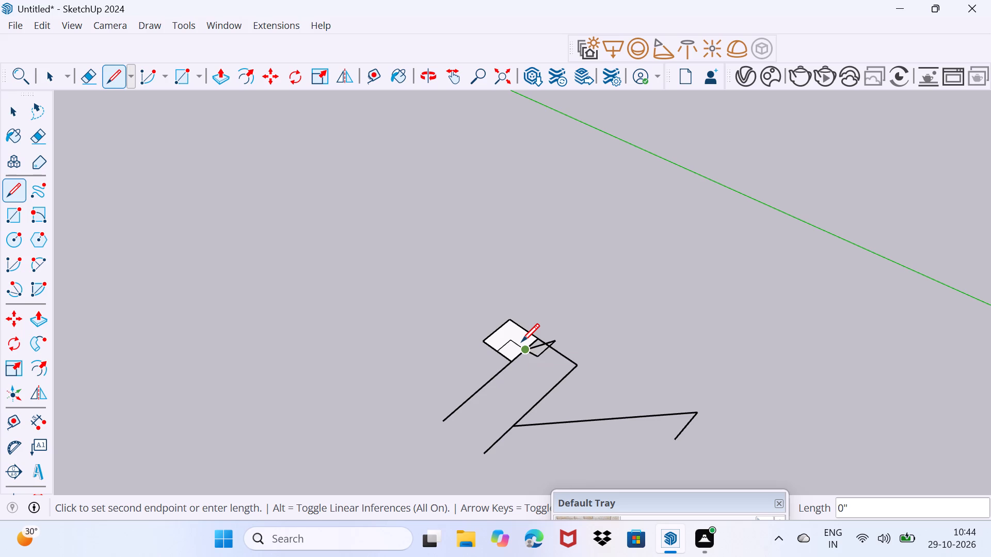
{"action": "left_click", "coordinate": [522, 340]}
{"action": "left_click", "coordinate": [522, 340]}
{"action": "left_click", "coordinate": [522, 340]}
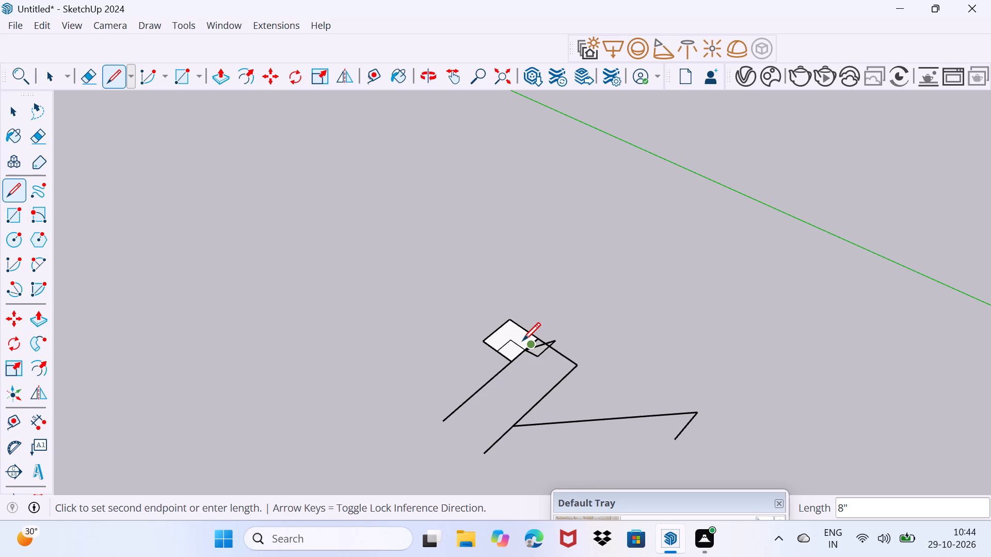
{"action": "left_click", "coordinate": [522, 340]}
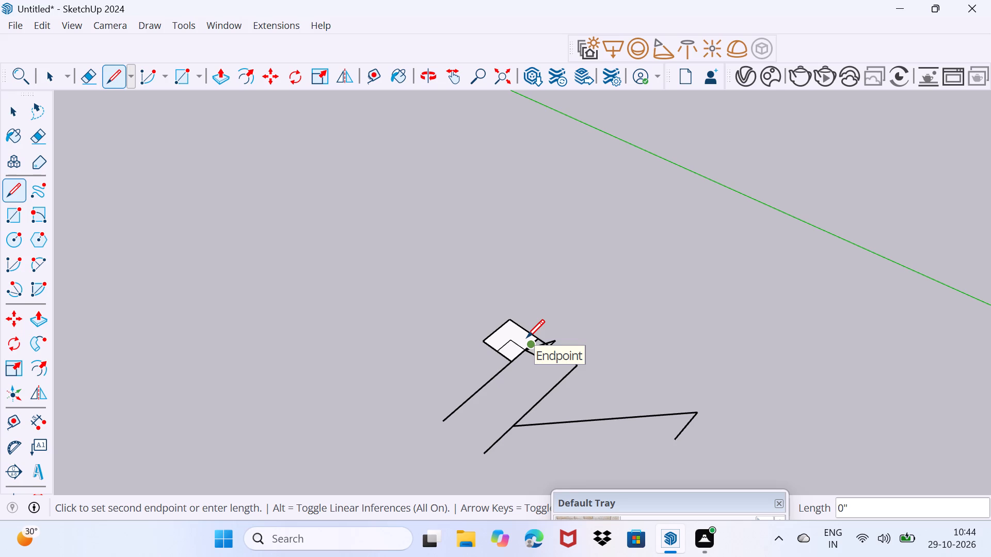
{"action": "left_click", "coordinate": [526, 337]}
{"action": "left_click", "coordinate": [530, 335]}
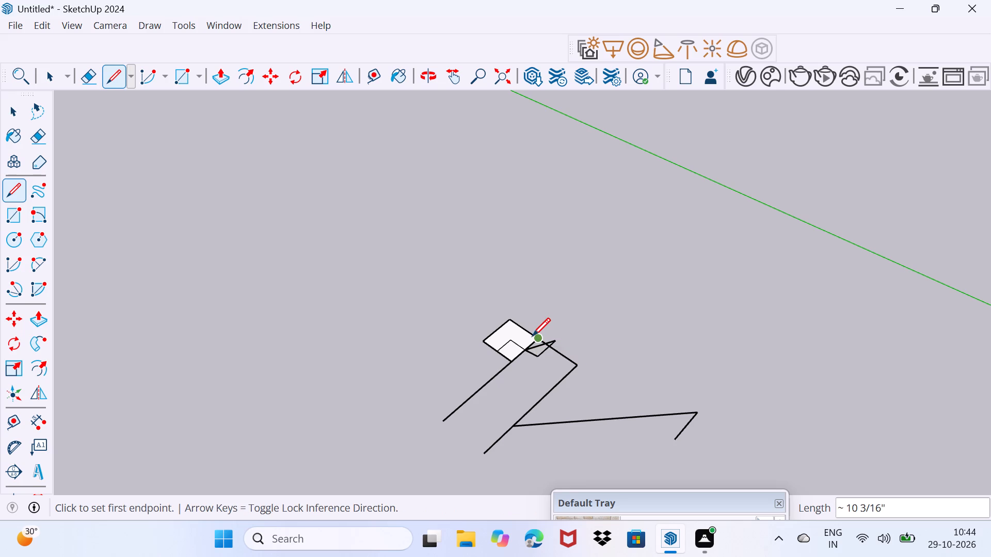
Draw two edges at the small face's centre, about 2' 1 1/2" from the corner and 1' 7 5/8" to the side's intermediate endpoint.
{"action": "left_click", "coordinate": [532, 336]}
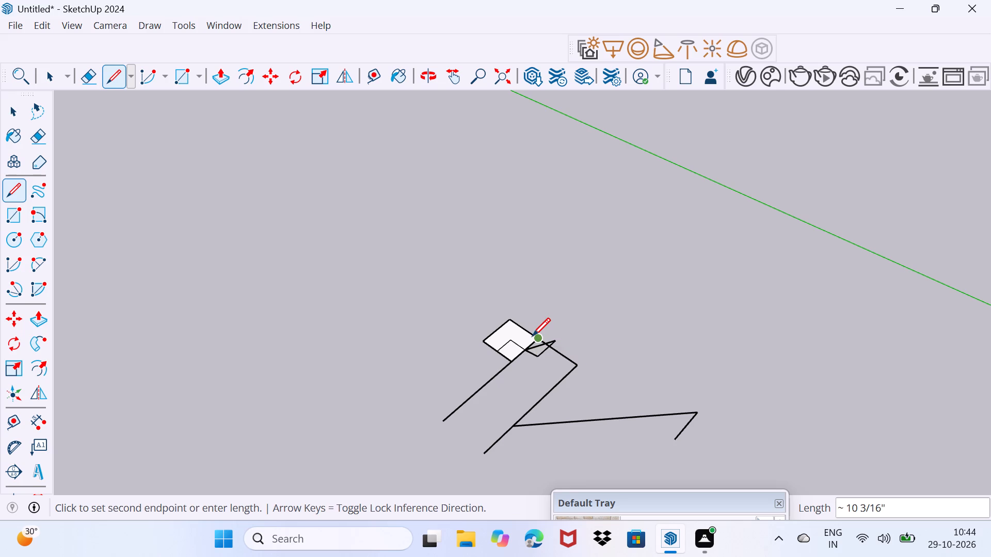
{"action": "left_click", "coordinate": [532, 336]}
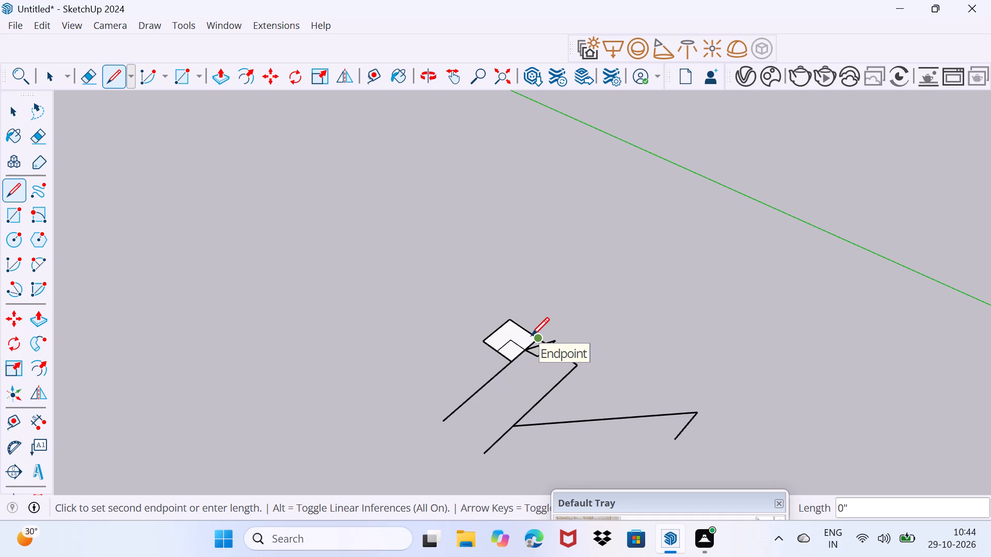
{"action": "left_click", "coordinate": [531, 335]}
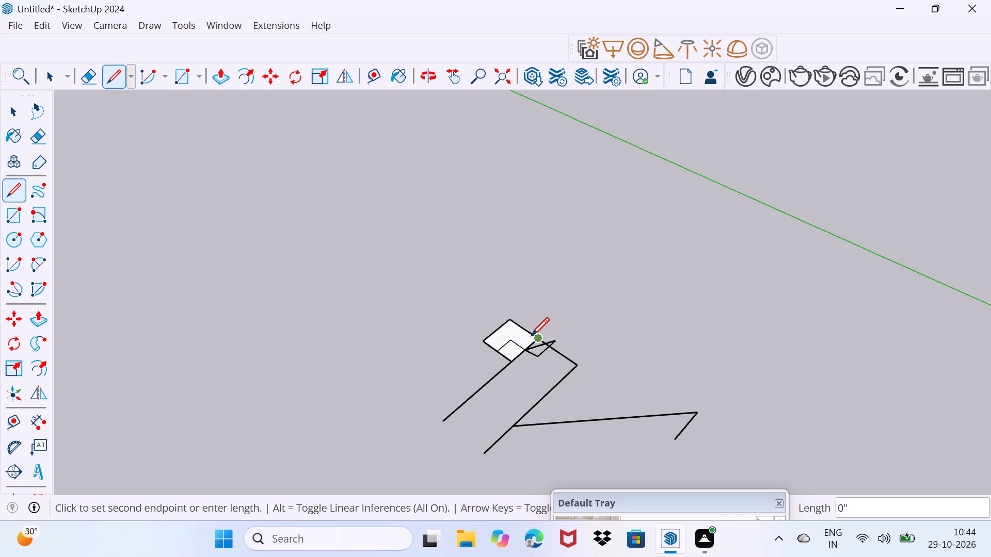
{"action": "left_click", "coordinate": [531, 335]}
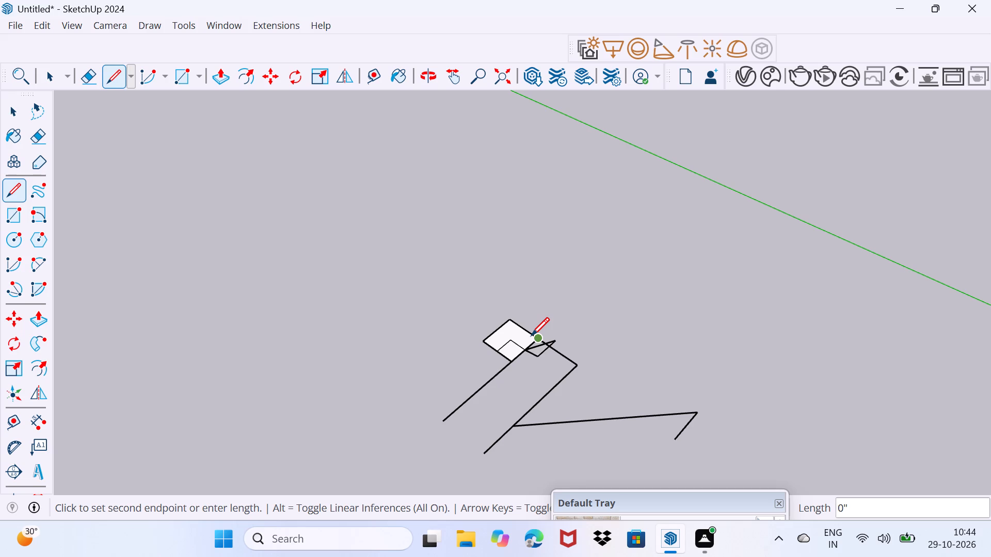
{"action": "left_click", "coordinate": [531, 335]}
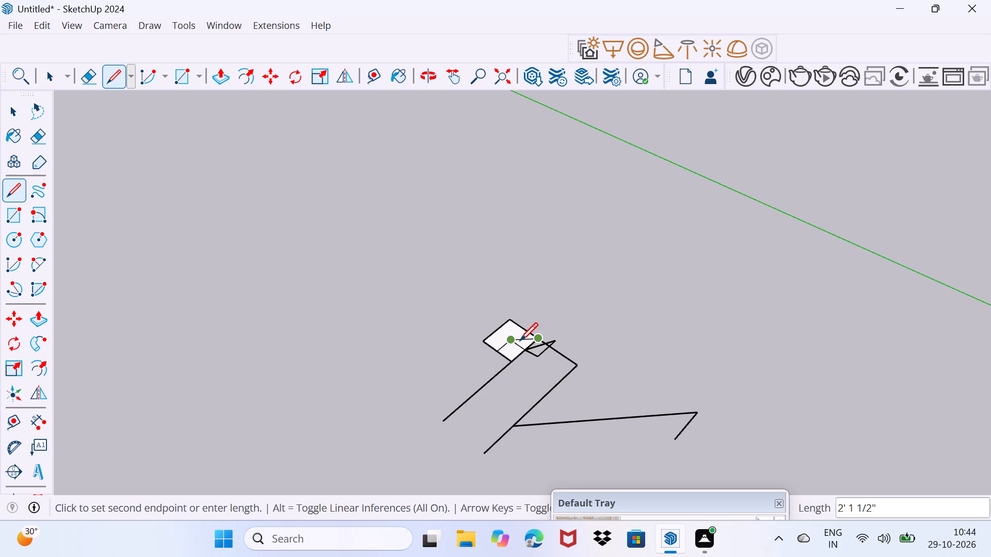
{"action": "left_click", "coordinate": [520, 340]}
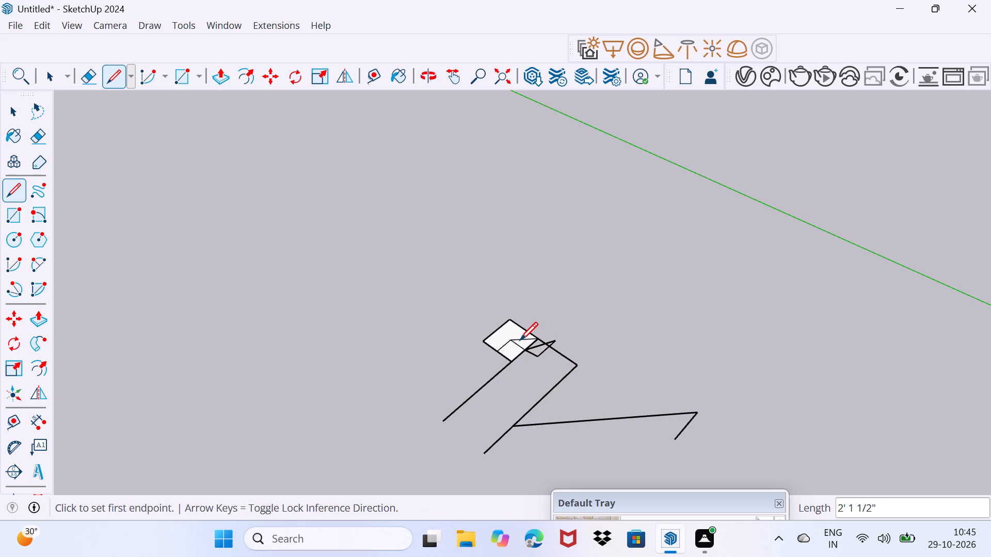
{"action": "left_click", "coordinate": [520, 340]}
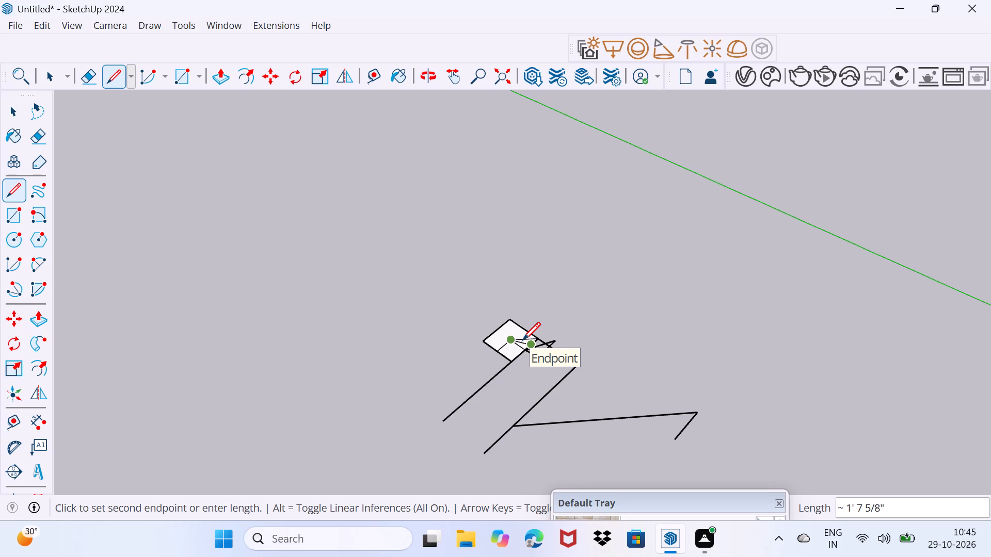
{"action": "left_click", "coordinate": [522, 340]}
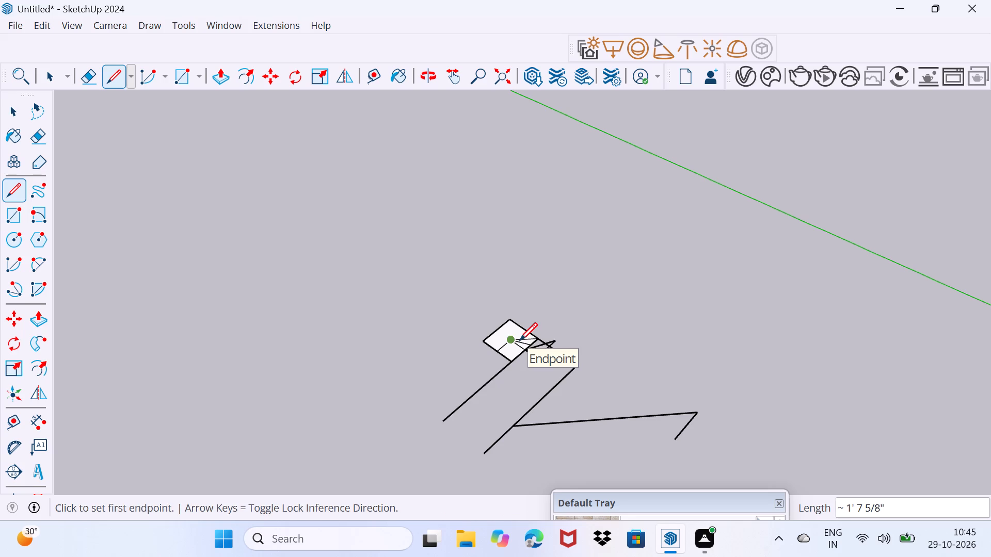
Retrace the edge about 1' 5 15/16" long from the small face's centre to the side's midpoint.
{"action": "left_click", "coordinate": [519, 340]}
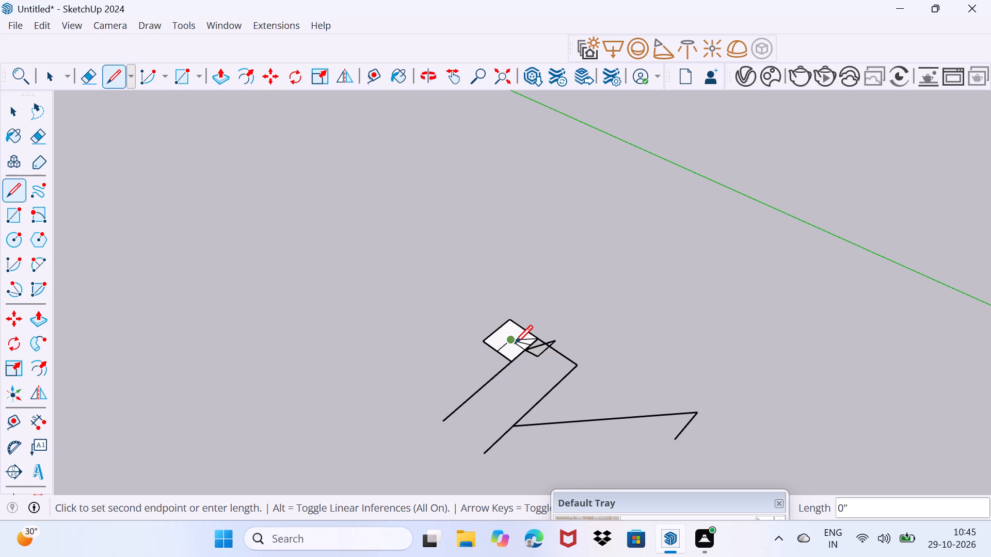
{"action": "left_click", "coordinate": [515, 343]}
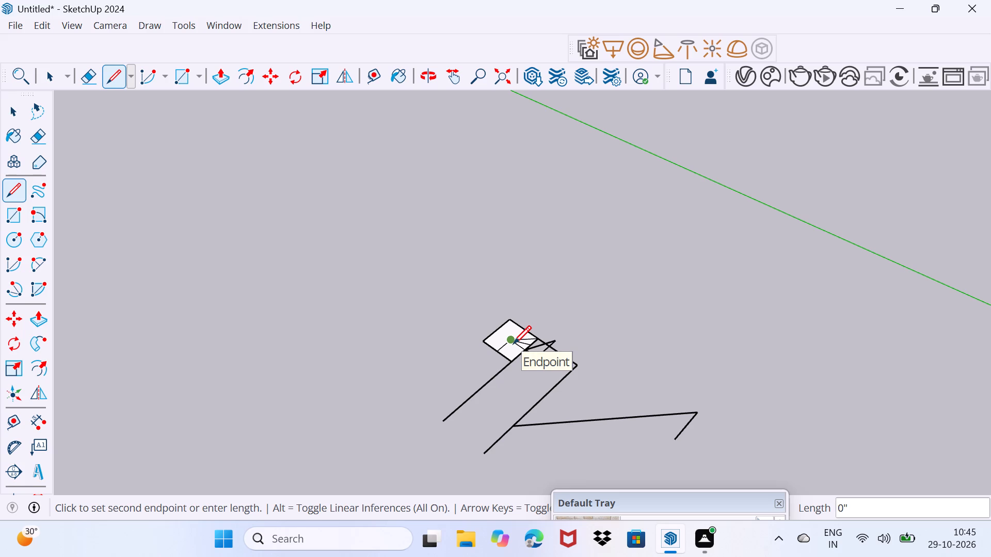
{"action": "left_click", "coordinate": [513, 343]}
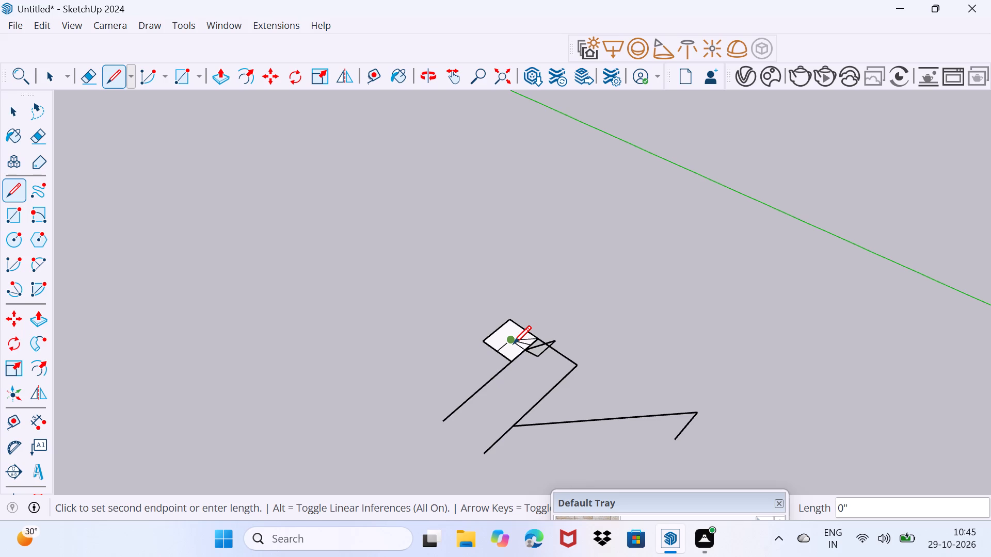
{"action": "left_click", "coordinate": [513, 343]}
{"action": "left_click", "coordinate": [512, 343]}
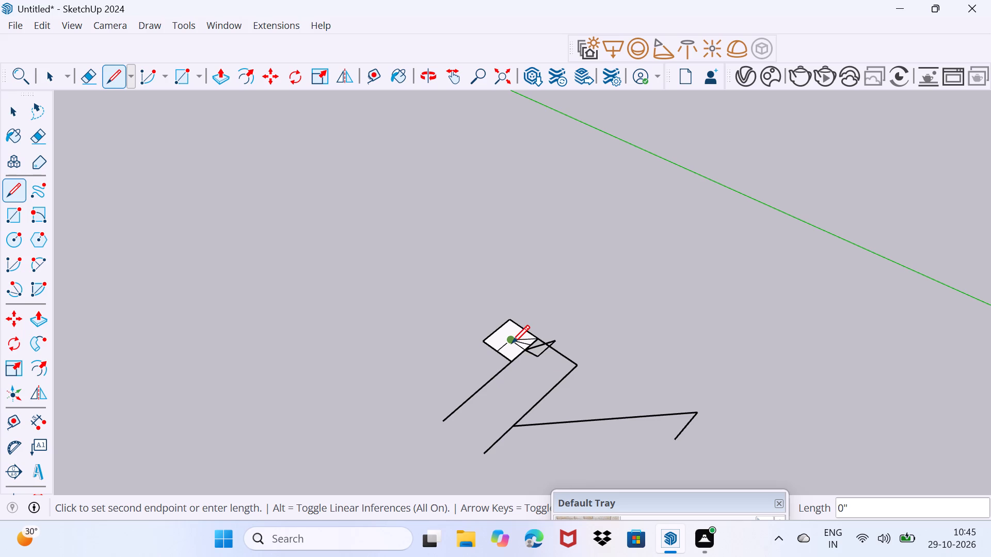
{"action": "left_click", "coordinate": [512, 343]}
{"action": "left_click", "coordinate": [512, 343]}
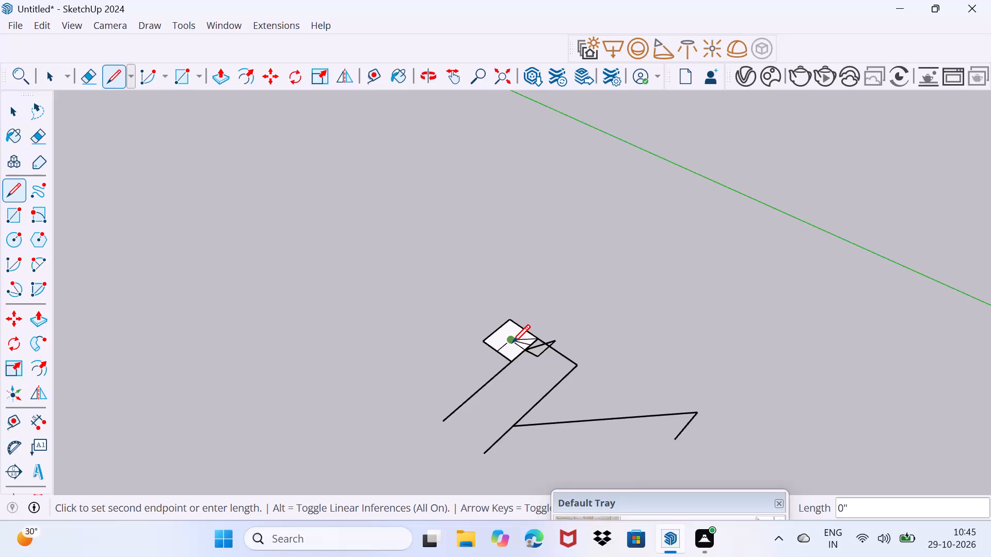
{"action": "left_click", "coordinate": [512, 342]}
{"action": "left_click", "coordinate": [512, 342]}
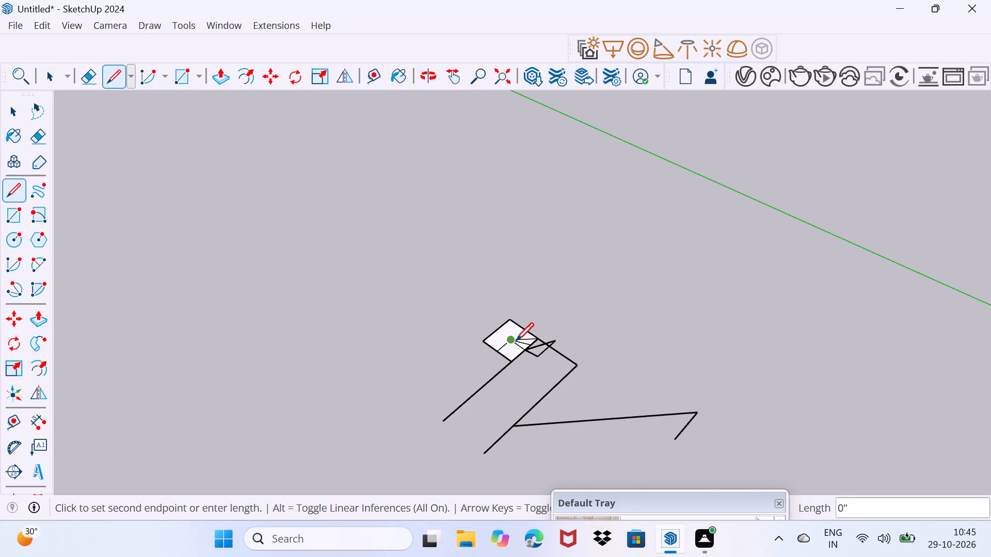
{"action": "left_click", "coordinate": [517, 339]}
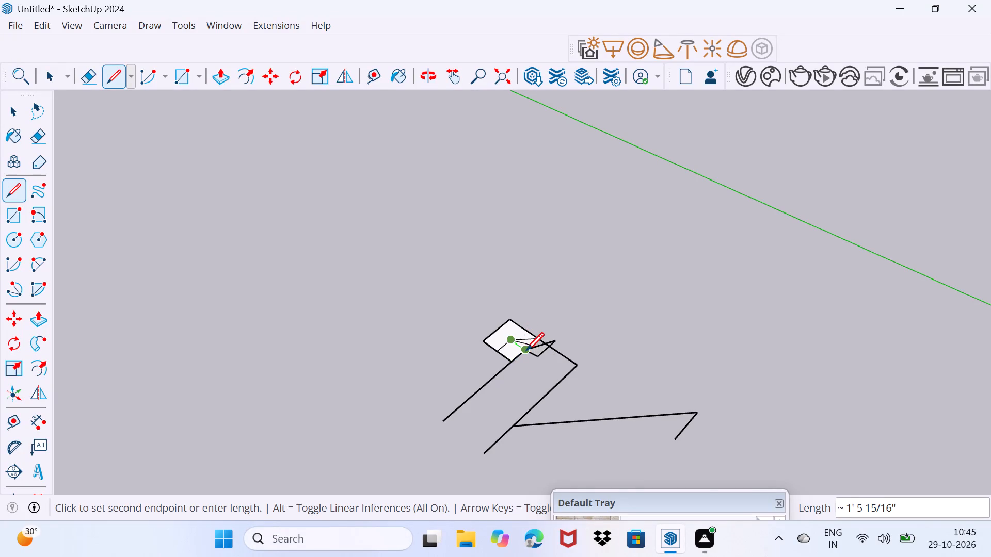
{"action": "left_click", "coordinate": [529, 357]}
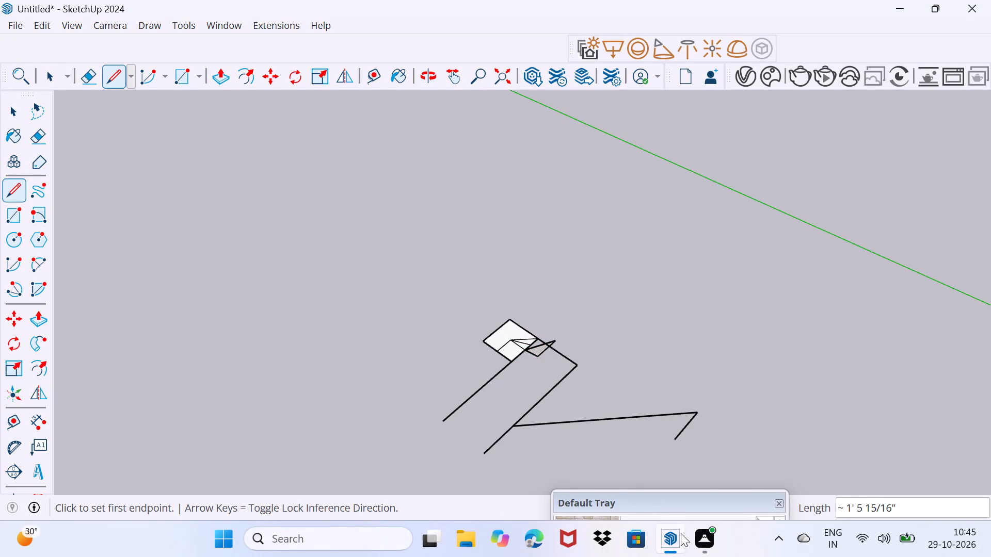
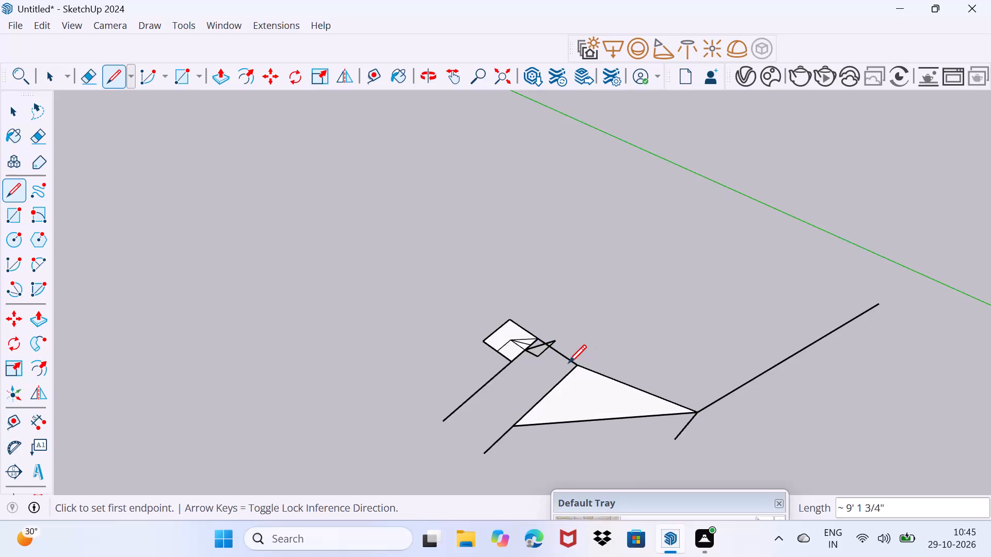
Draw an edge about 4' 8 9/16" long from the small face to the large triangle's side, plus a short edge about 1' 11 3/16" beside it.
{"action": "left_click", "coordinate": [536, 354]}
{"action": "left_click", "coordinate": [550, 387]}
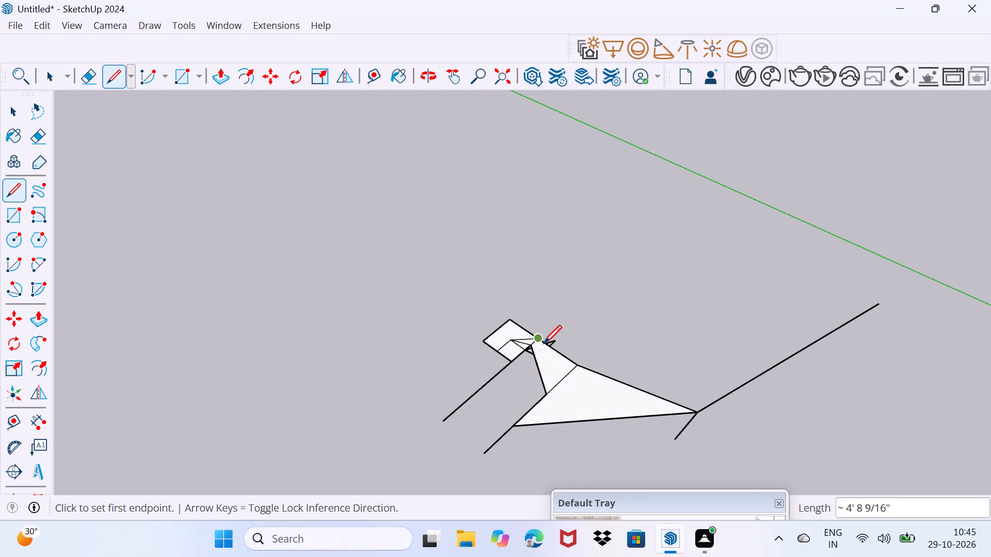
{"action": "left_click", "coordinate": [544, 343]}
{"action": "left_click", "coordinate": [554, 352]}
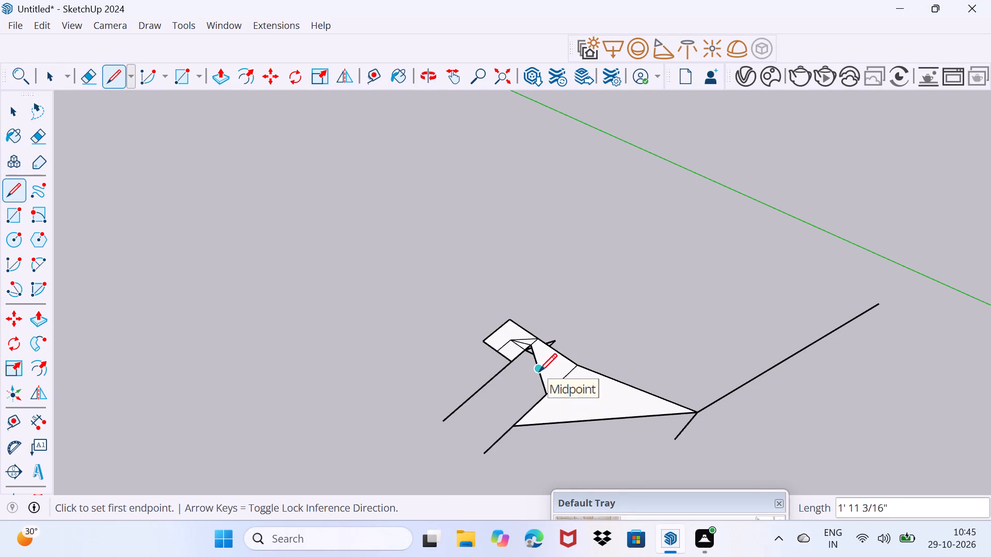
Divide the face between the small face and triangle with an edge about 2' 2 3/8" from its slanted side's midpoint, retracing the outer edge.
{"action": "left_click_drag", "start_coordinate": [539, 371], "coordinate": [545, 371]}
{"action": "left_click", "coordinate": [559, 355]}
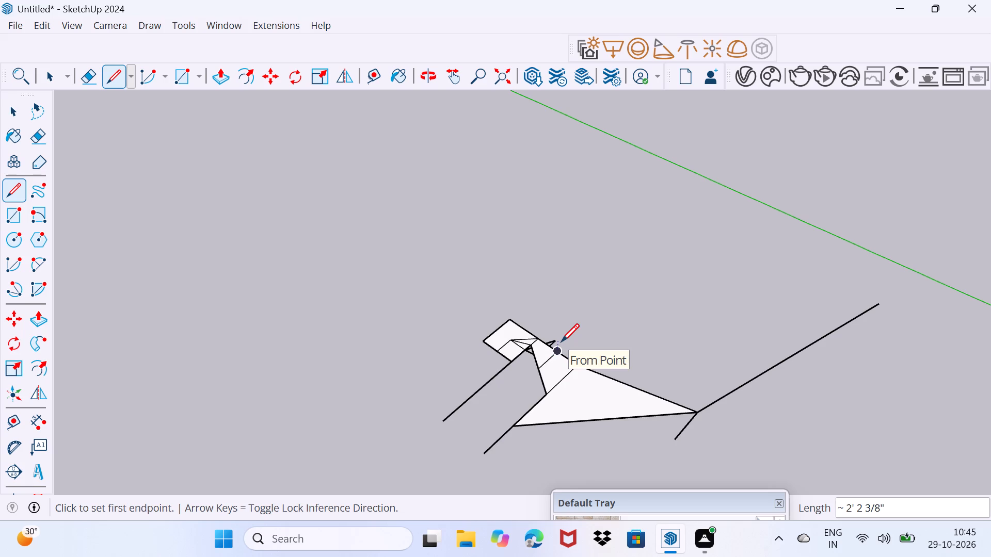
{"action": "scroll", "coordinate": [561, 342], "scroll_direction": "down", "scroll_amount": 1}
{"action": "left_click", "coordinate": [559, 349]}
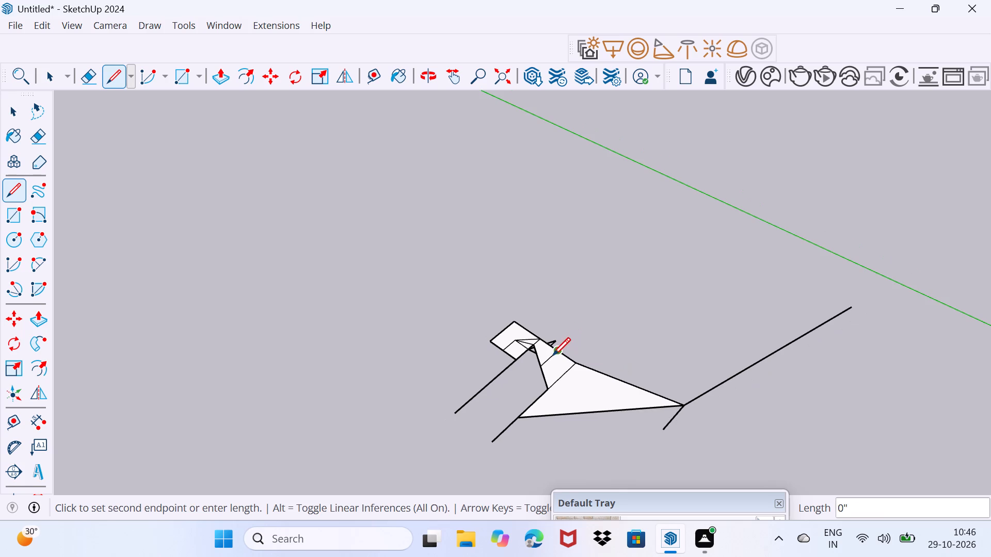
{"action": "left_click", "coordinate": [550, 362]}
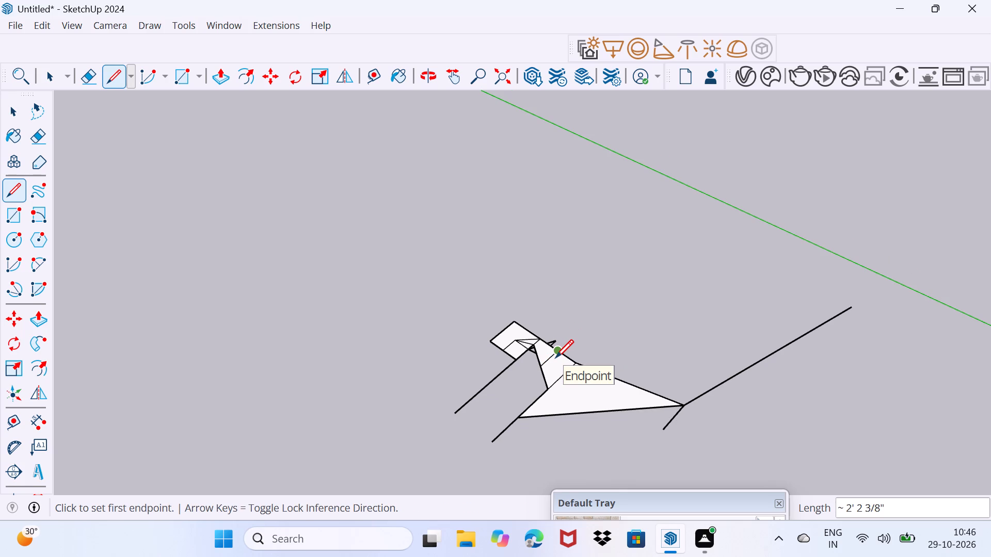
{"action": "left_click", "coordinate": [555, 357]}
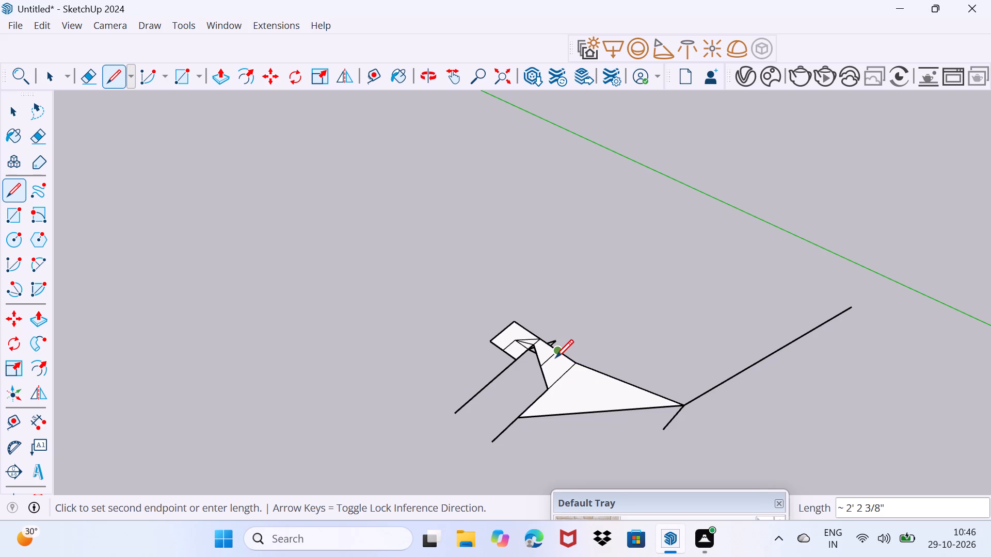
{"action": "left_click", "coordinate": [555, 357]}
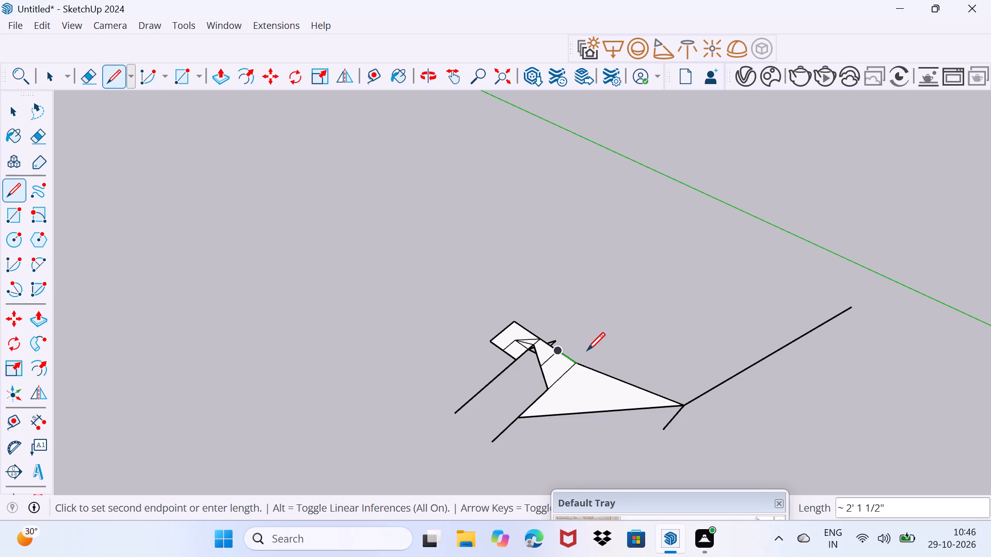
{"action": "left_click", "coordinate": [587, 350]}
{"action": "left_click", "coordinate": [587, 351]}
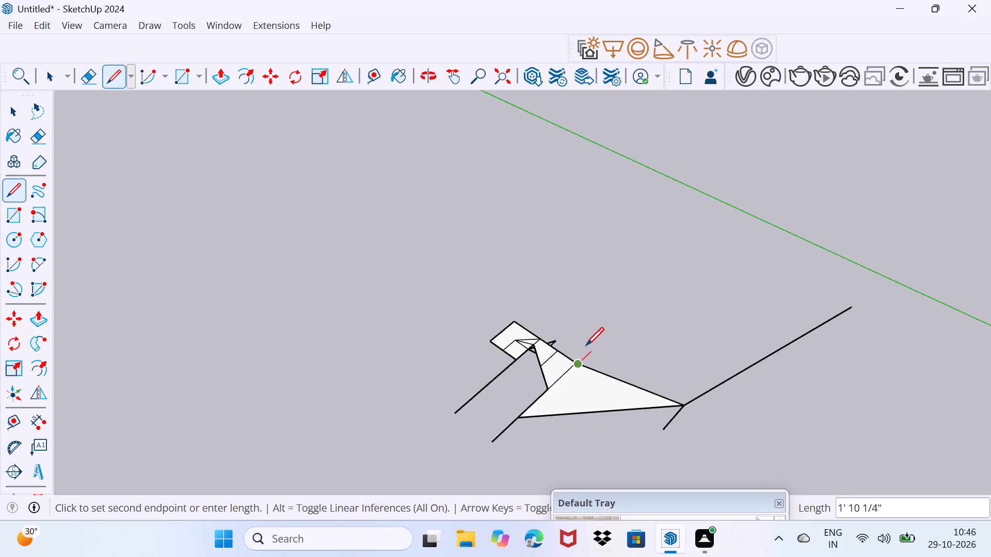
Delete the whole freestanding line-drawn shape, including its faces and loose edges.
{"action": "key", "text": "space"}
{"action": "scroll", "coordinate": [585, 332], "scroll_direction": "down", "scroll_amount": 11}
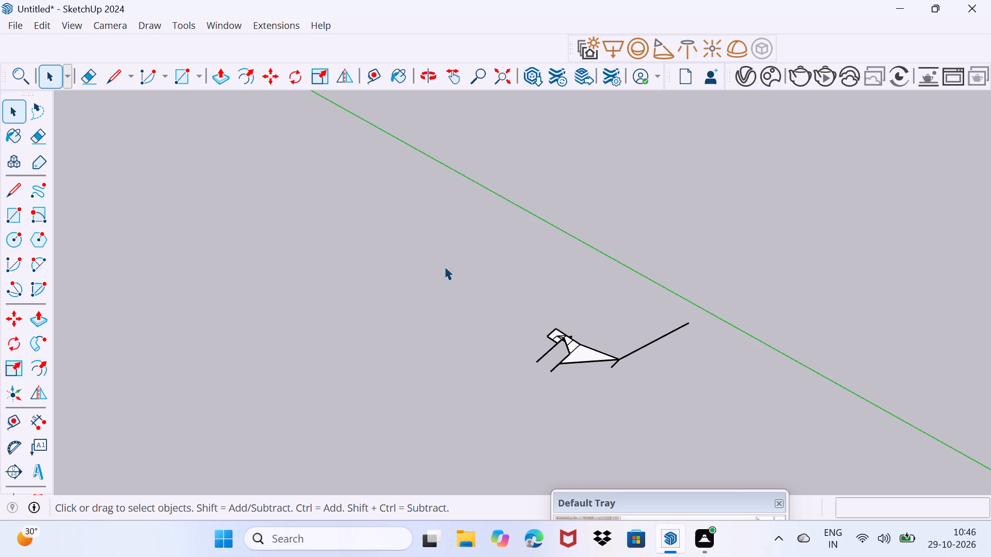
{"action": "left_click_drag", "start_coordinate": [443, 265], "coordinate": [767, 382]}
{"action": "key", "text": "Delete"}
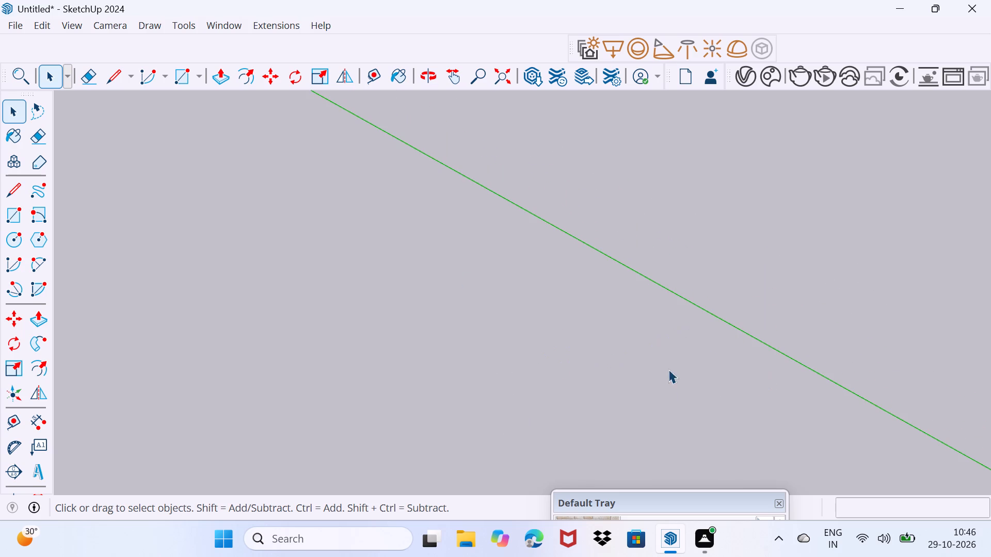
Return to the multi-storey house and examine its front elevation from the roof railing down to the gate.
{"action": "scroll", "coordinate": [555, 363], "scroll_direction": "down", "scroll_amount": 12}
{"action": "middle_click_drag", "start_coordinate": [572, 387], "coordinate": [223, 334]}
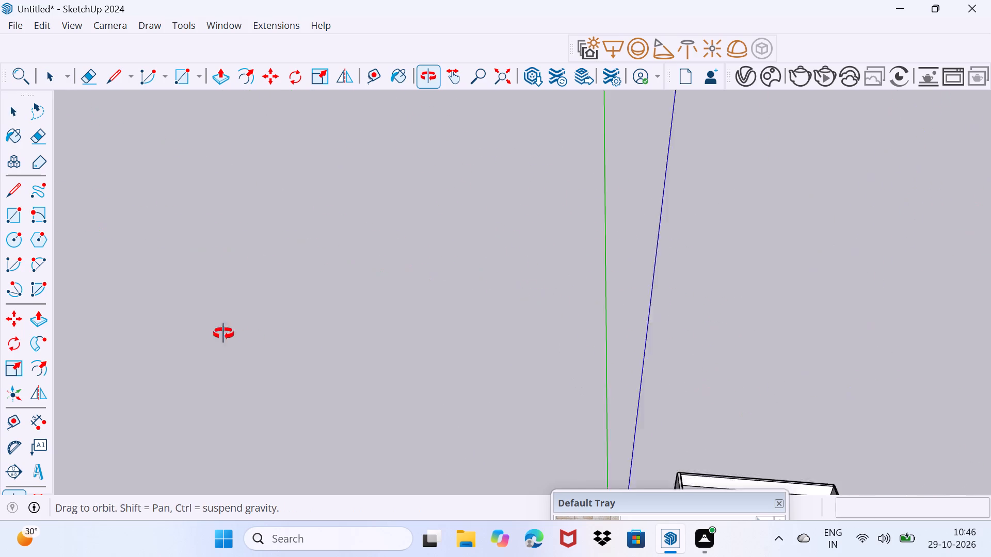
{"action": "middle_click_drag", "start_coordinate": [223, 334], "coordinate": [261, 186]}
{"action": "scroll", "coordinate": [715, 366], "scroll_direction": "up", "scroll_amount": 3}
{"action": "middle_click_drag", "start_coordinate": [684, 387], "coordinate": [516, 364]}
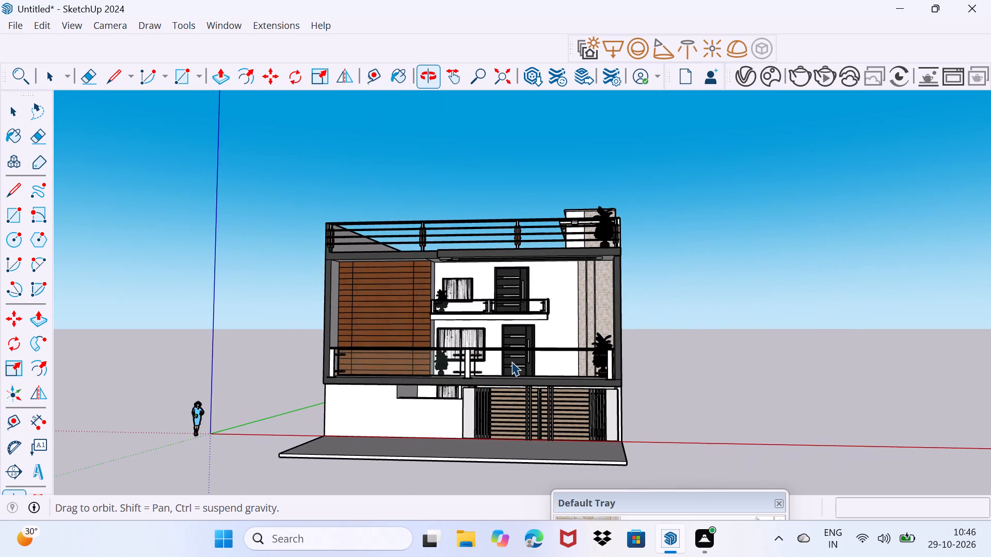
{"action": "scroll", "coordinate": [495, 389], "scroll_direction": "up", "scroll_amount": 4}
{"action": "middle_click_drag", "start_coordinate": [521, 417], "coordinate": [569, 416]}
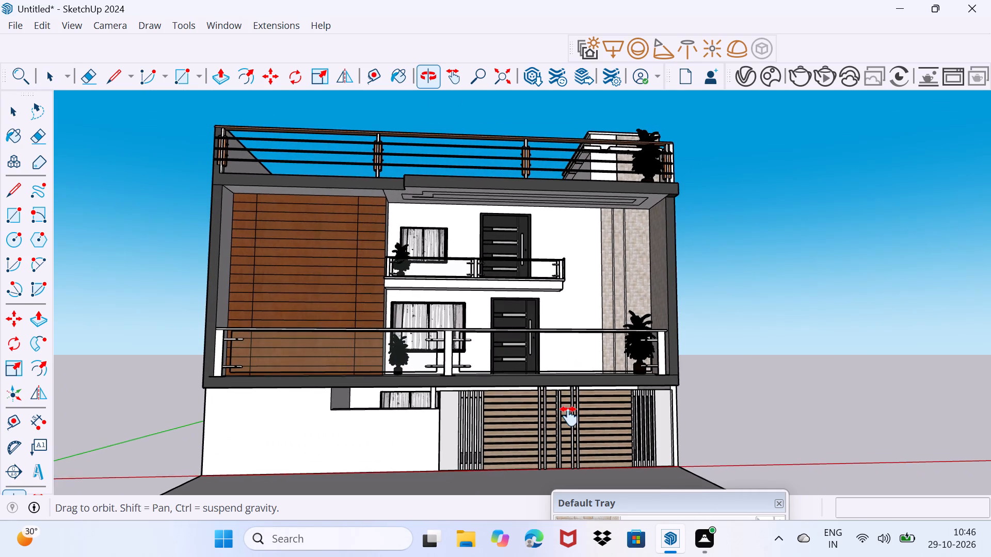
{"action": "middle_click_drag", "start_coordinate": [569, 416], "coordinate": [572, 422]}
{"action": "middle_click_drag", "start_coordinate": [552, 418], "coordinate": [548, 423]}
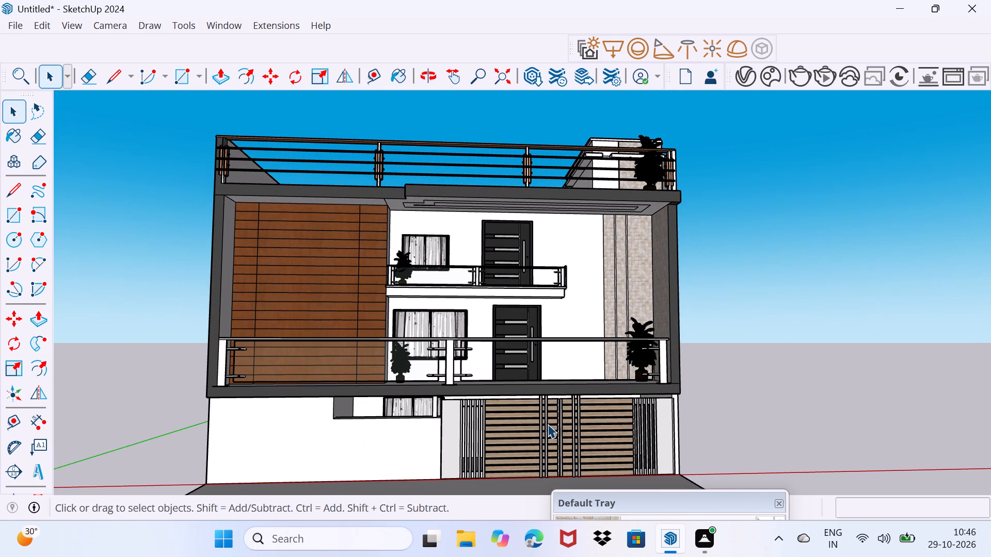
{"action": "scroll", "coordinate": [511, 405], "scroll_direction": "up", "scroll_amount": 1}
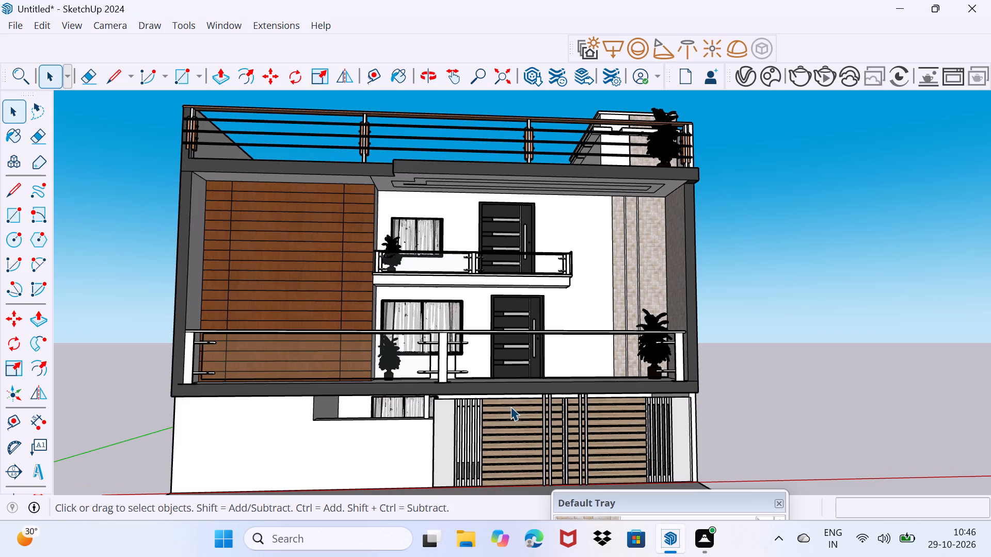
{"action": "middle_click_drag", "start_coordinate": [510, 406], "coordinate": [490, 413]}
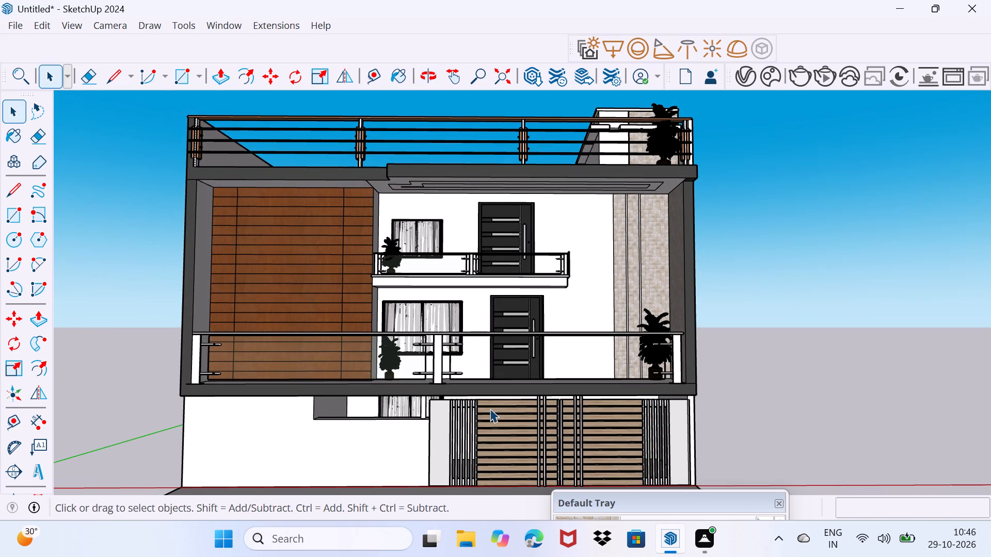
Save the house model.
{"action": "key", "text": "ctrl+s"}
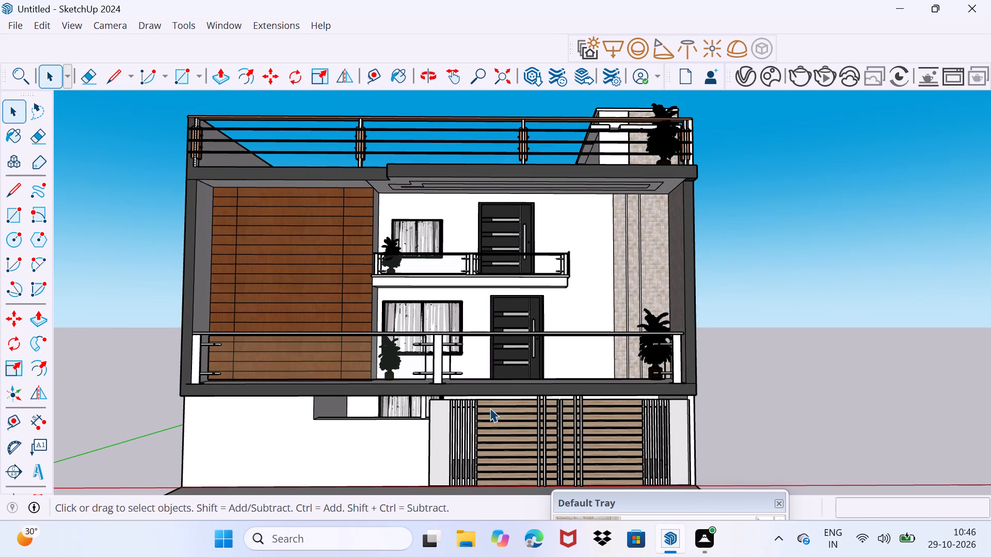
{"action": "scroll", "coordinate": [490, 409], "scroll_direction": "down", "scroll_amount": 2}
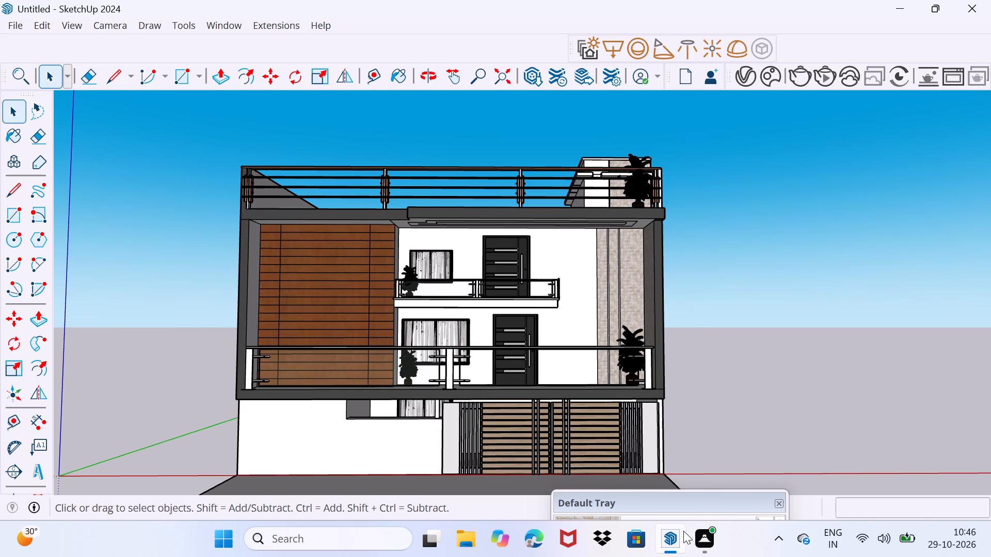